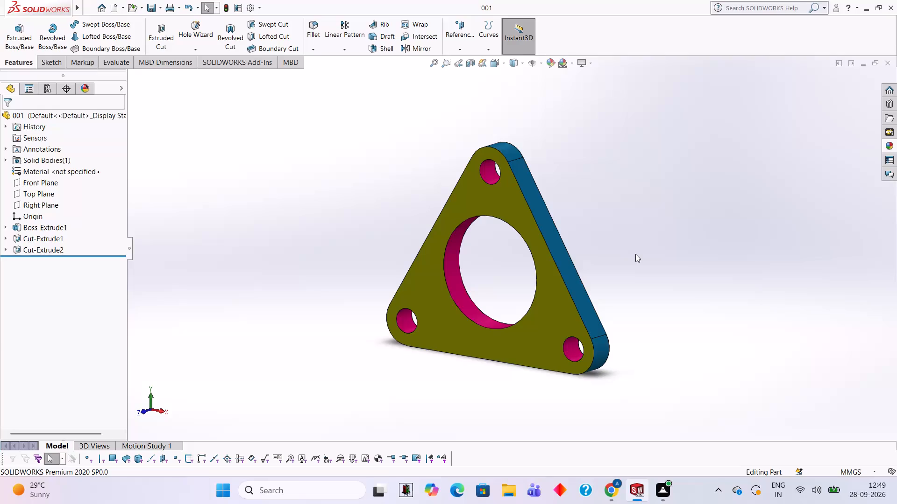
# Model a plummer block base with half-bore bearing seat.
# Close the open part 001 and create a new part document.
pyautogui.click(891, 62)
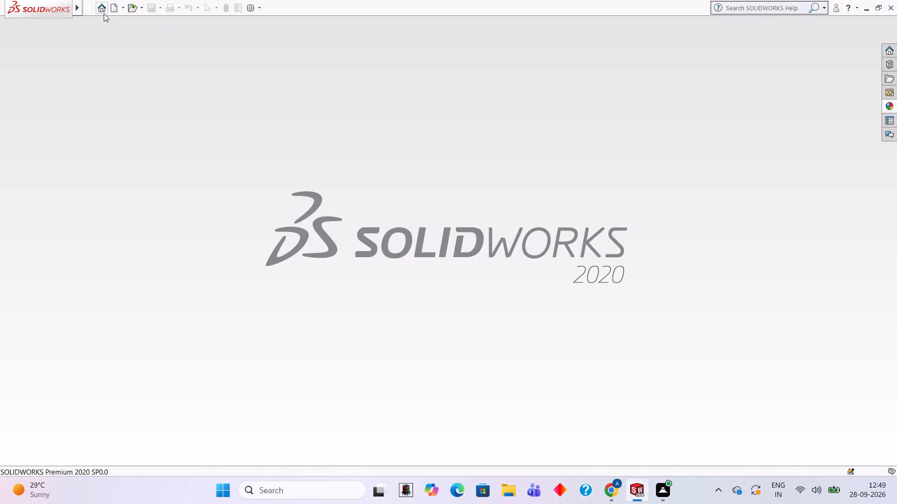
pyautogui.click(111, 10)
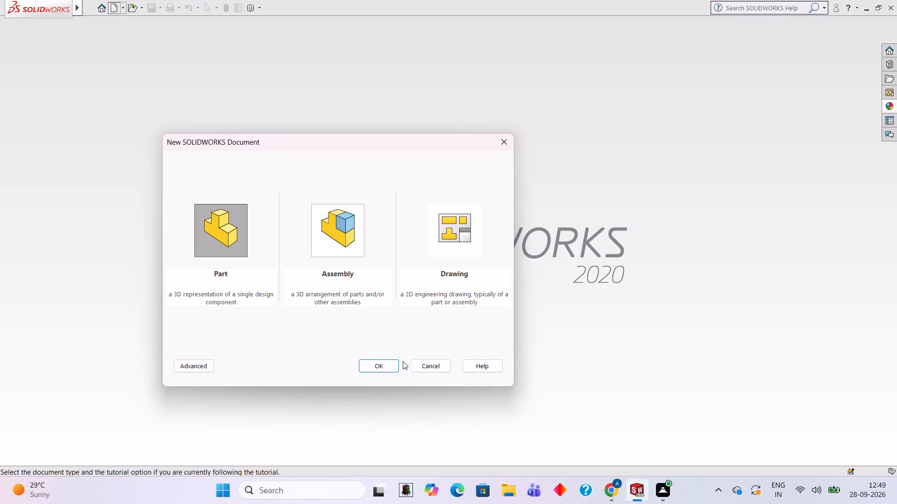
pyautogui.click(385, 370)
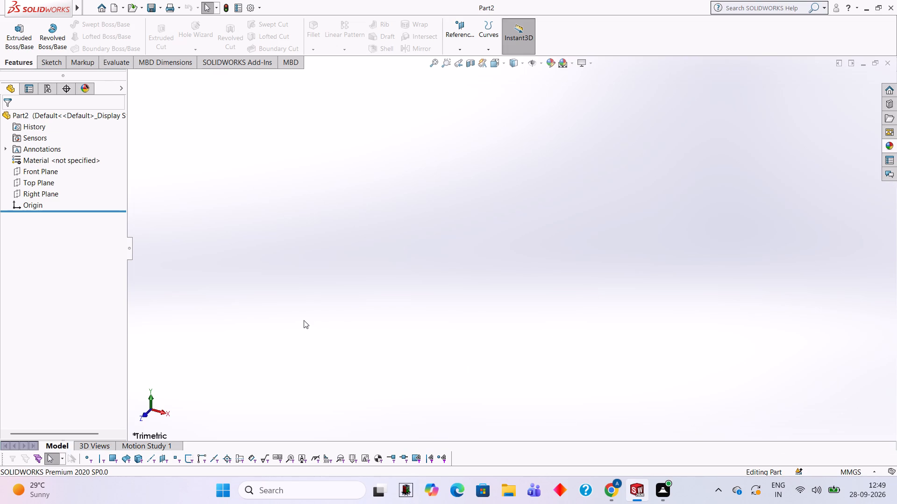
# Start a sketch on the Front Plane and draw a 120 mm horizontal line from the origin along positive X.
pyautogui.click(36, 169)
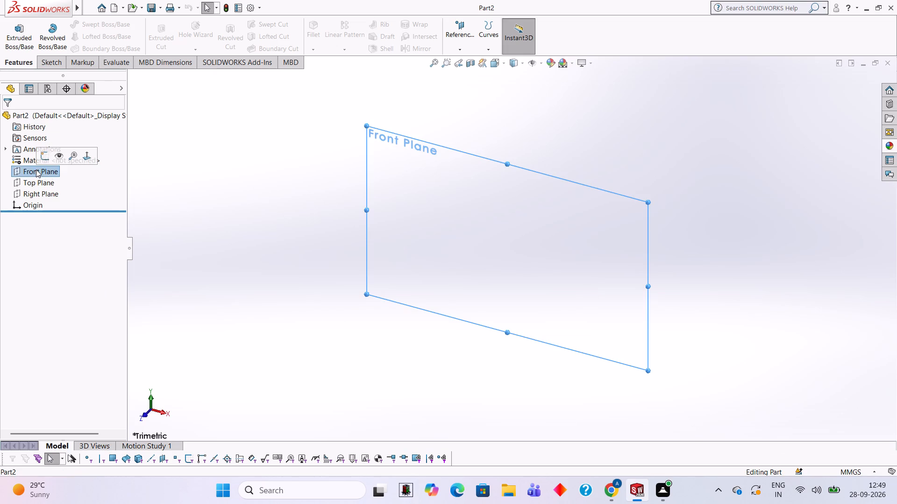
pyautogui.click(45, 153)
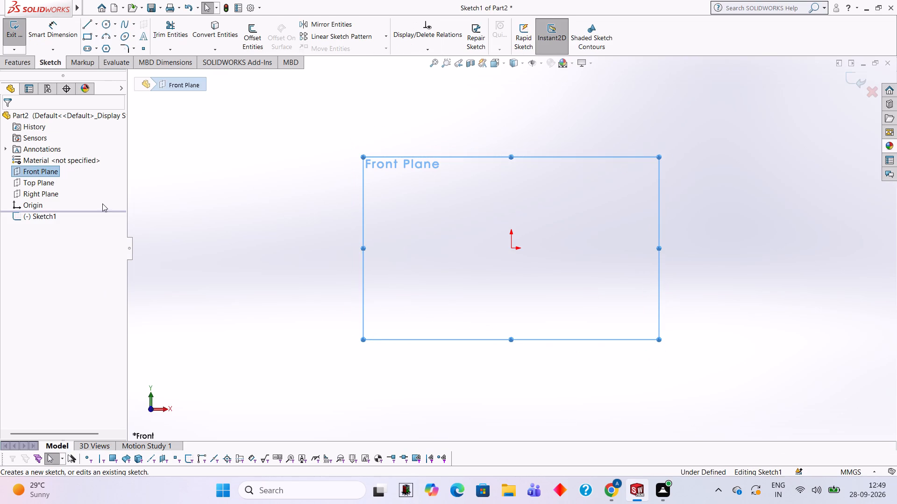
pyautogui.click(449, 202)
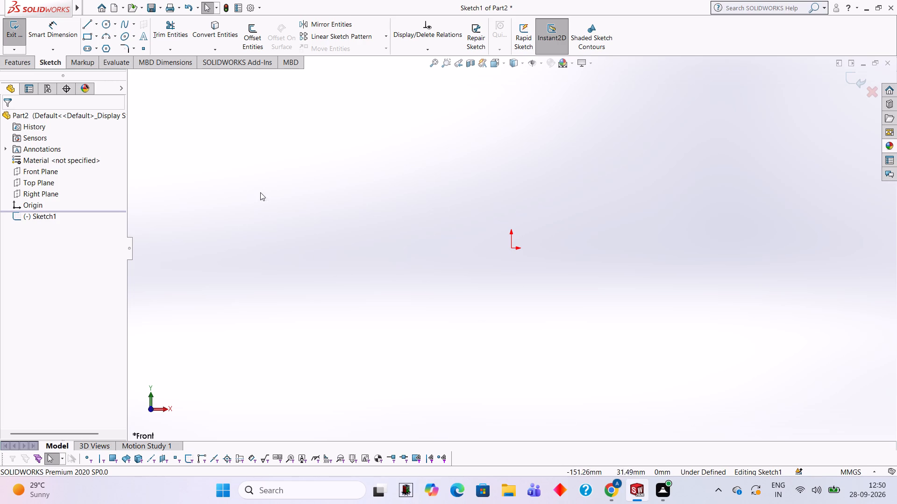
pyautogui.scroll(1, 154, 126)
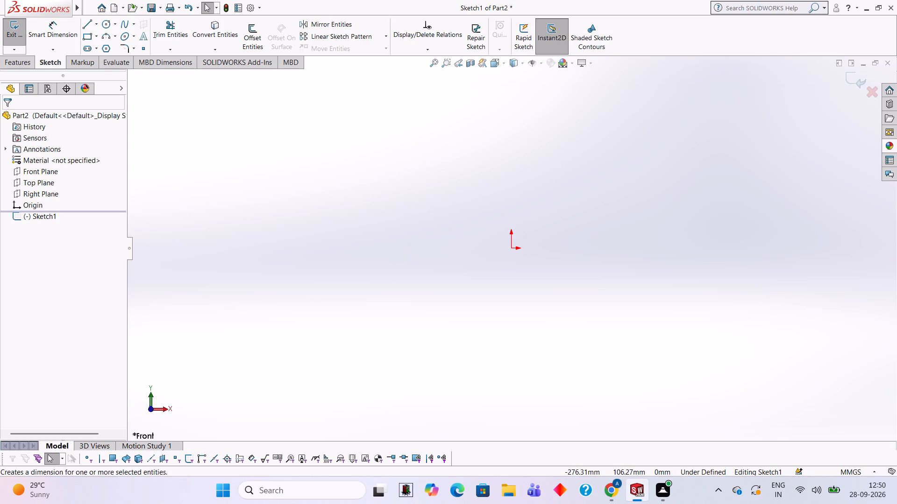
pyautogui.click(87, 25)
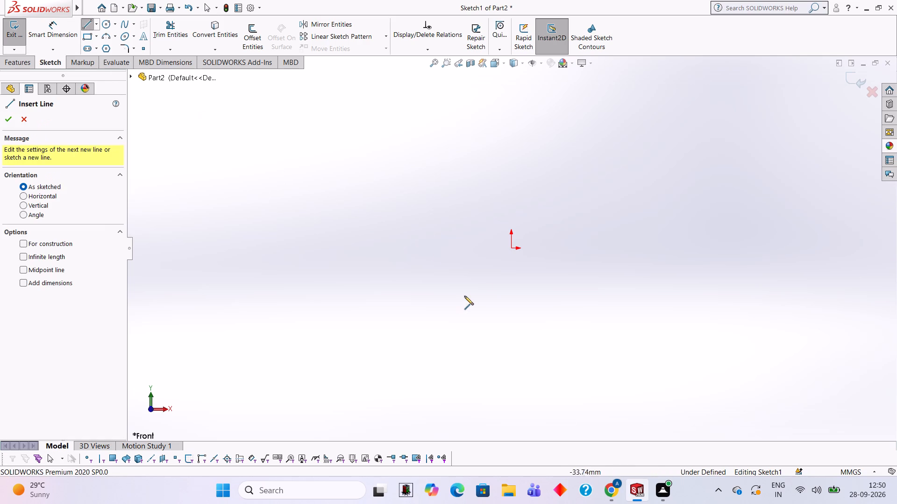
pyautogui.click(510, 247)
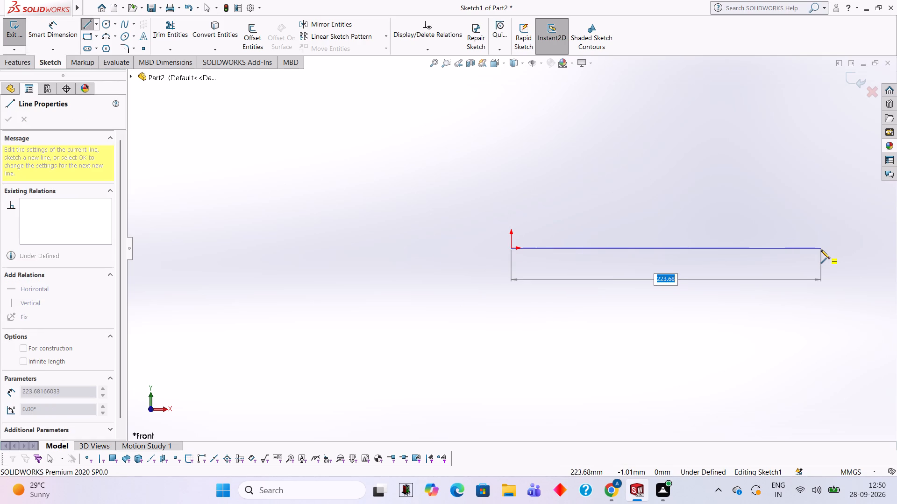
pyautogui.write('120')
pyautogui.press('Return')
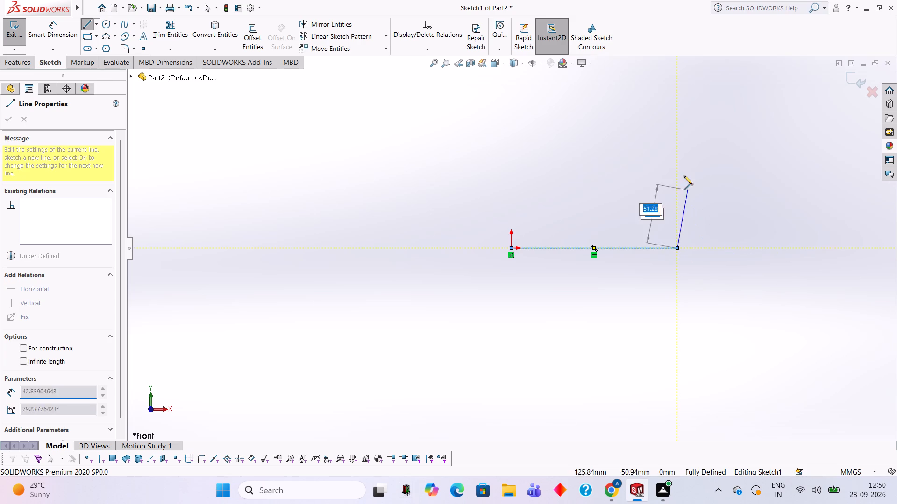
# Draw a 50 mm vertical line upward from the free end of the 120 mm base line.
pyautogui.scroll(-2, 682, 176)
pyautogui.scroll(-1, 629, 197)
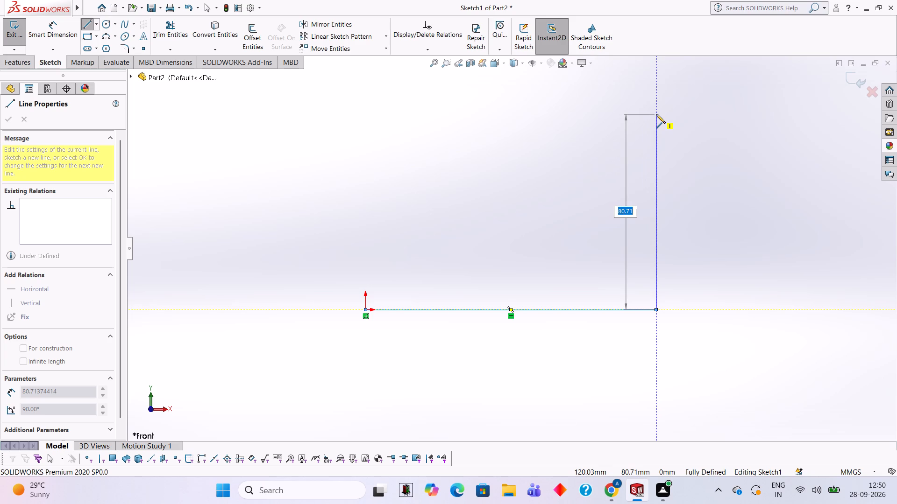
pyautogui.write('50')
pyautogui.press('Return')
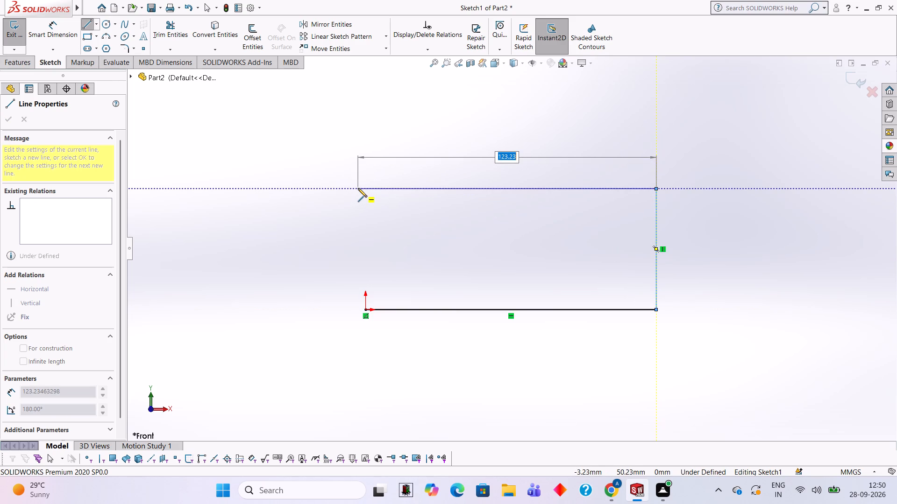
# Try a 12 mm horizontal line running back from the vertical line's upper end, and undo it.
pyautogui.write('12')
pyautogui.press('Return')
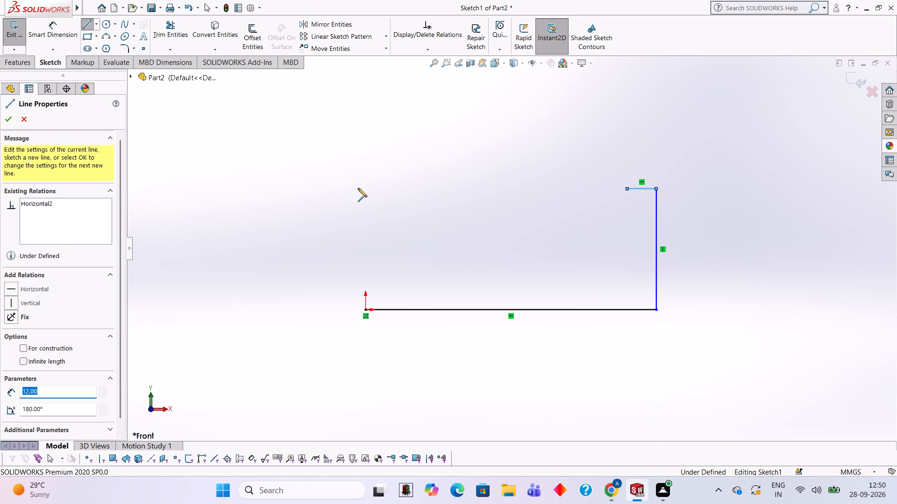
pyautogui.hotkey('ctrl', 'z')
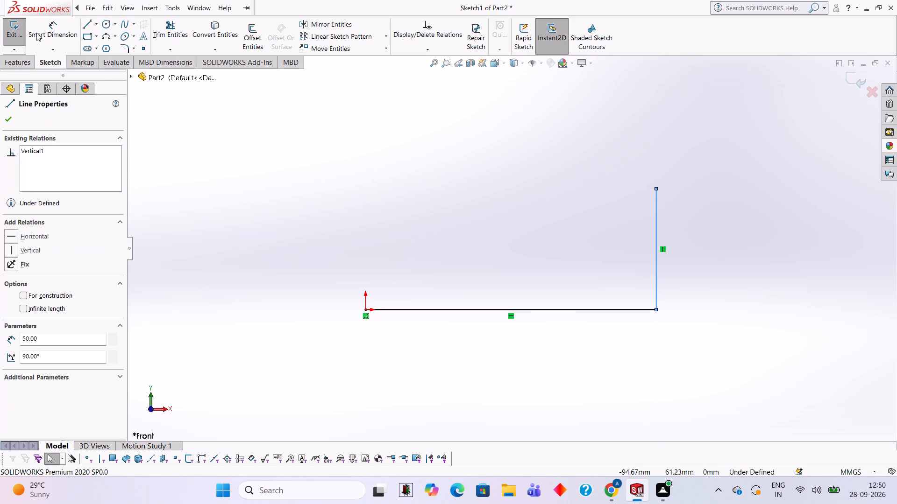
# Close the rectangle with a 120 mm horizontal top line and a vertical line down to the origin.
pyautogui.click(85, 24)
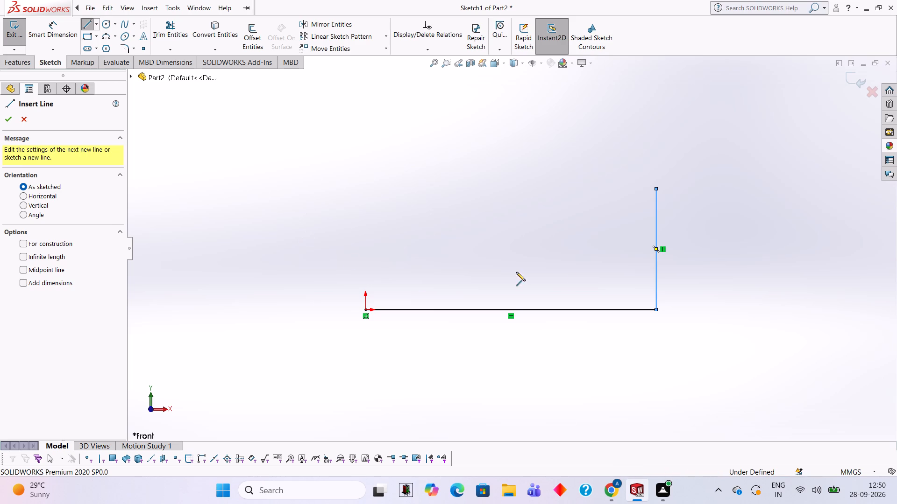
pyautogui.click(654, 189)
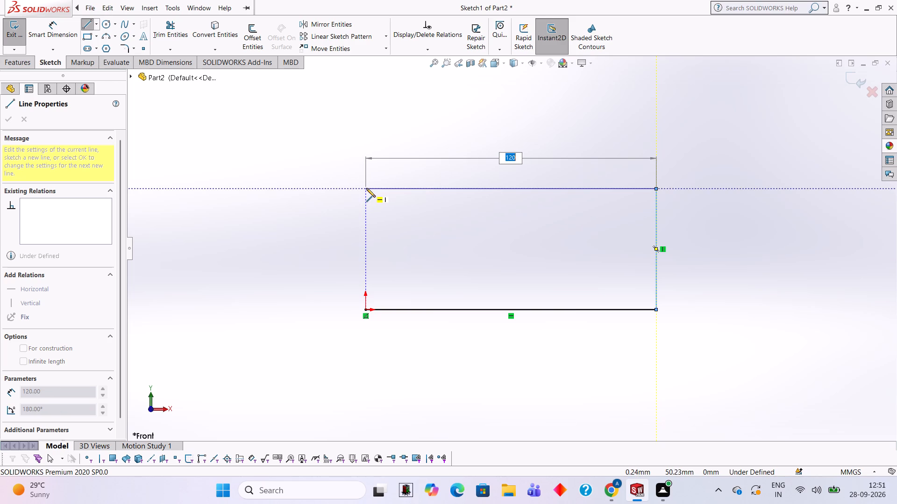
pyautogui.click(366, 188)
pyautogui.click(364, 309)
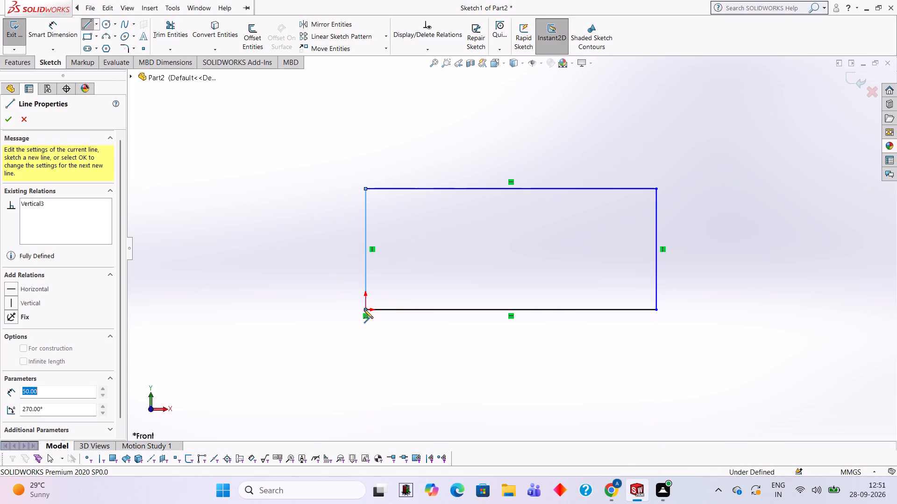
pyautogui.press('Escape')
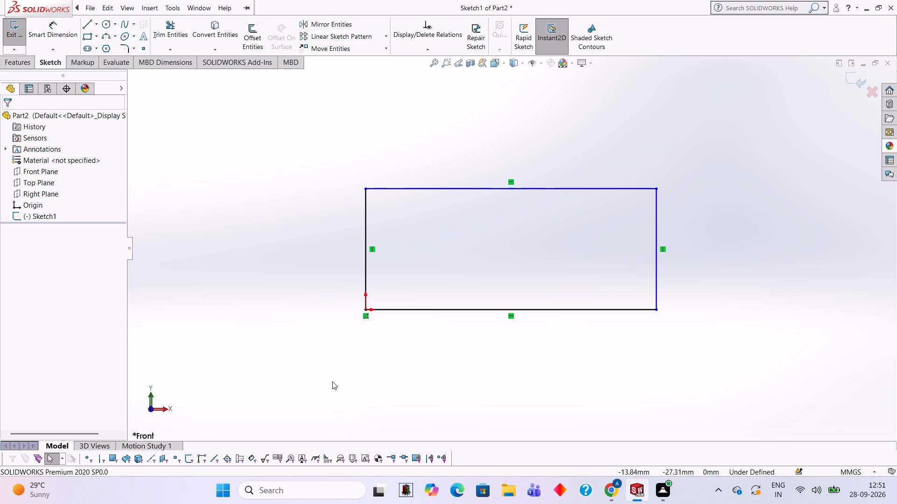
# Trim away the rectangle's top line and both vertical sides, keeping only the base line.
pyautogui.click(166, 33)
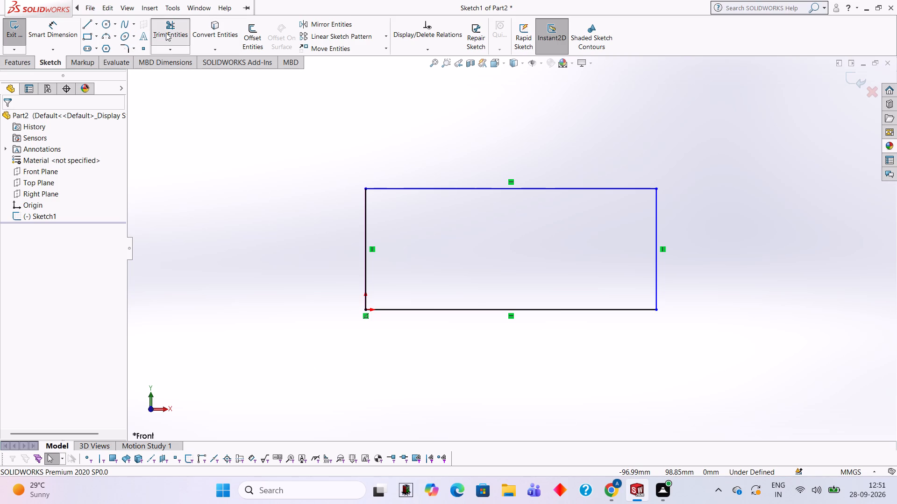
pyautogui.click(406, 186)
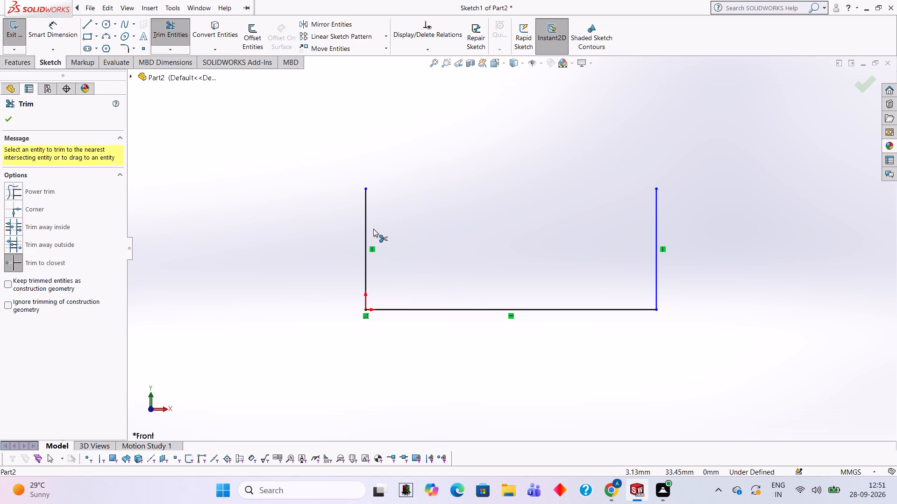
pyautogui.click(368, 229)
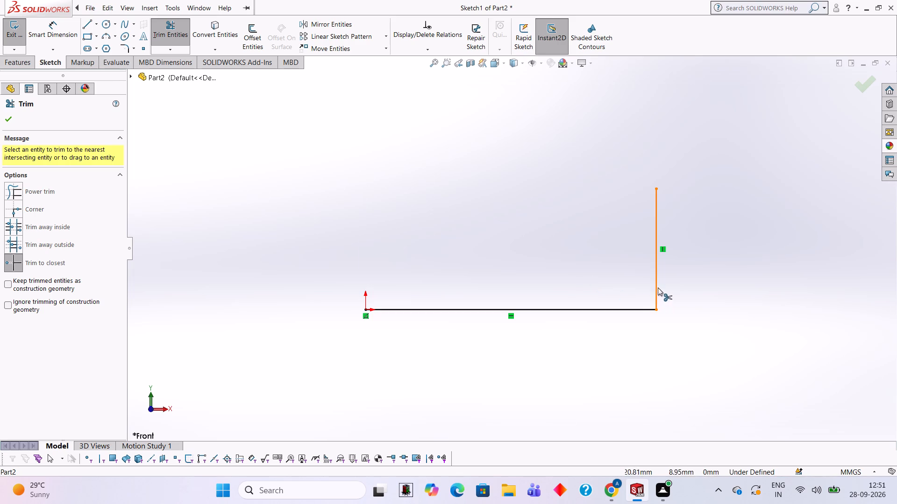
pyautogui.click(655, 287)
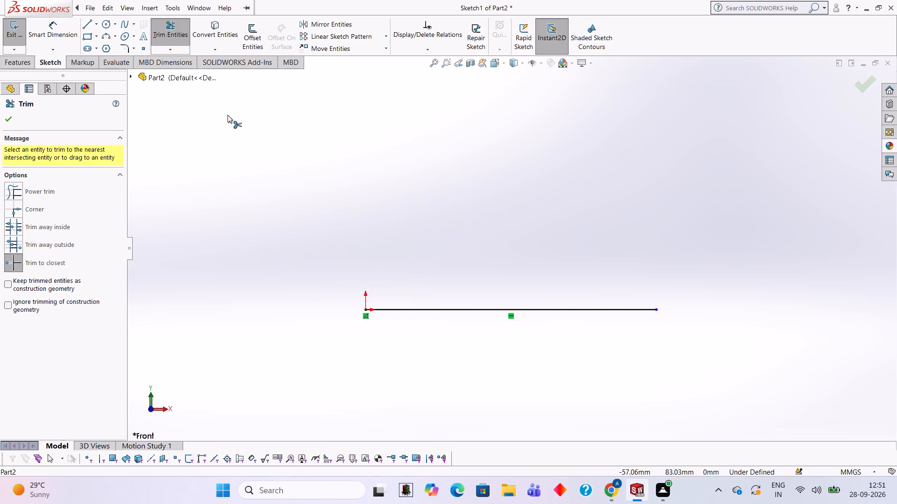
# Complete a 120 × 50 mm rectangle on the base line with a 50 mm side, a 120 mm top and a side closing at the origin.
pyautogui.click(92, 27)
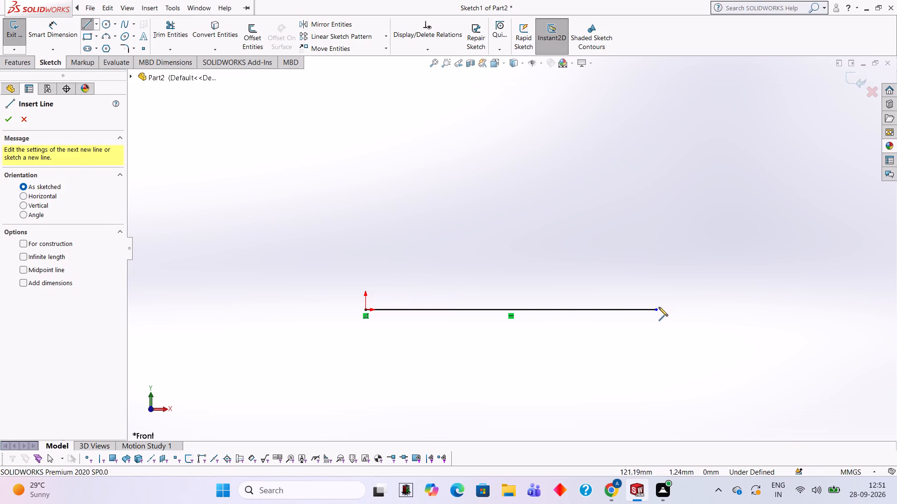
pyautogui.click(656, 310)
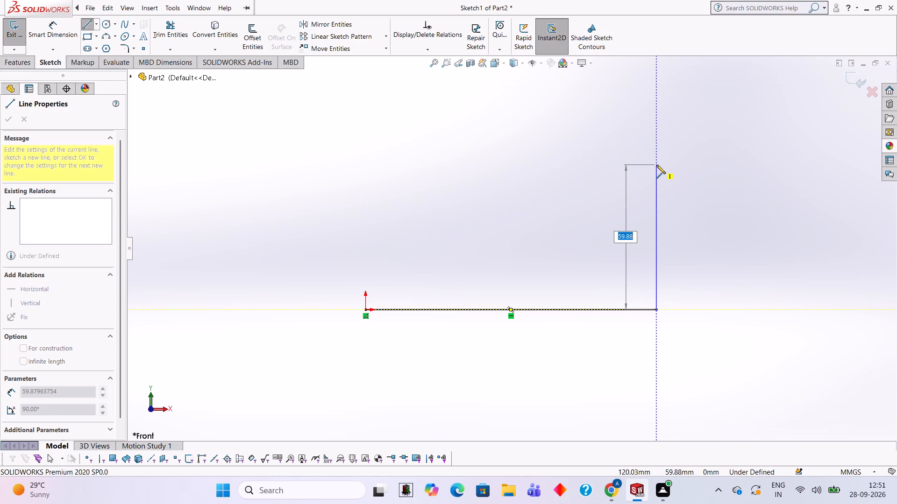
pyautogui.write('50')
pyautogui.press('Return')
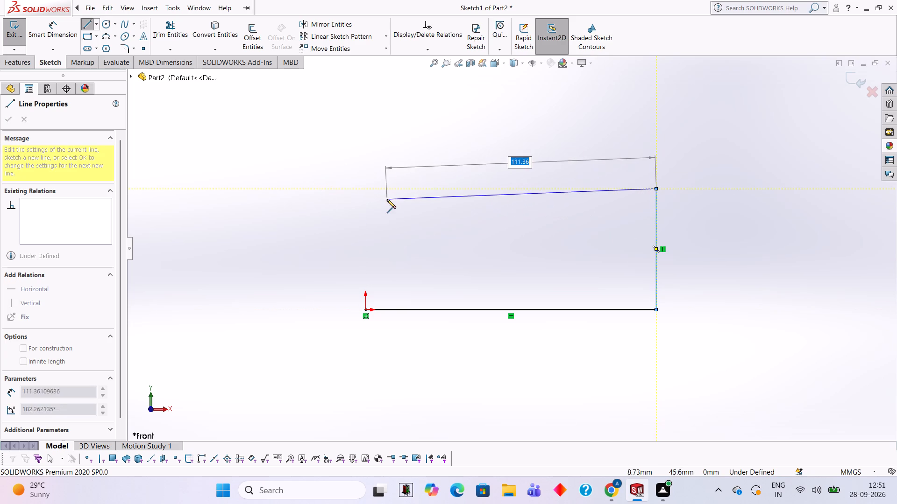
pyautogui.write('120')
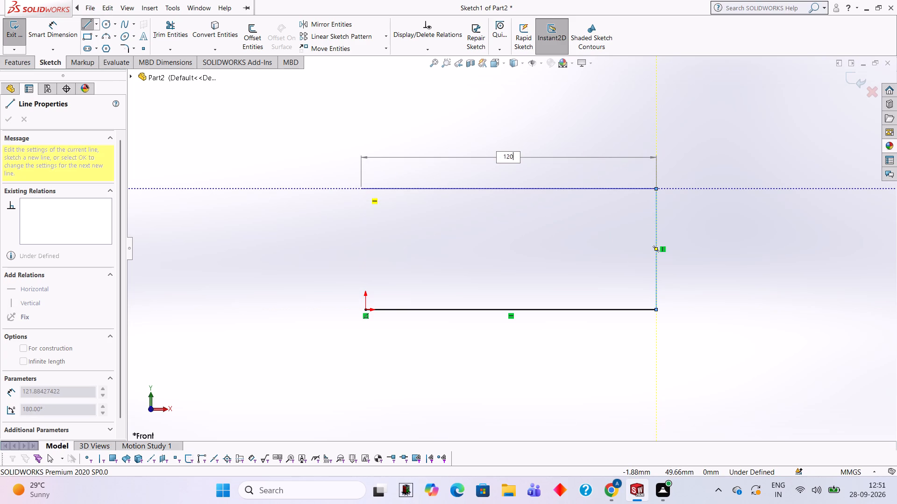
pyautogui.press('Return')
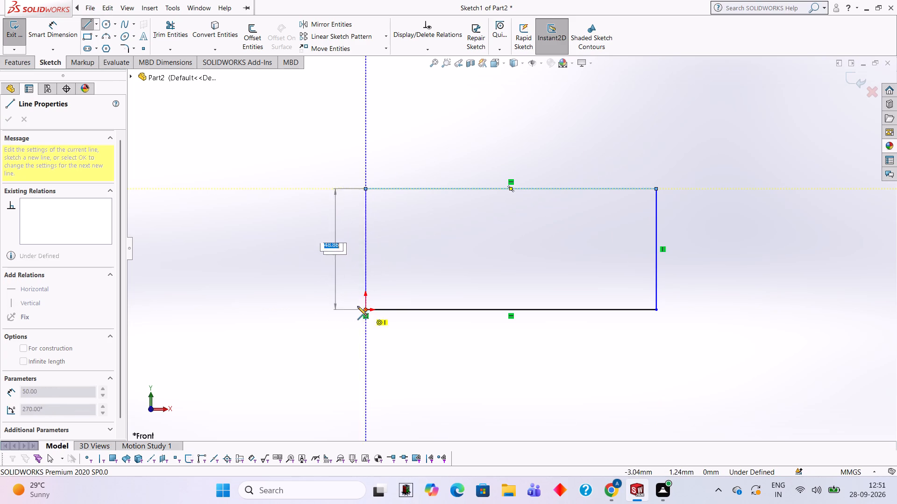
pyautogui.click(364, 308)
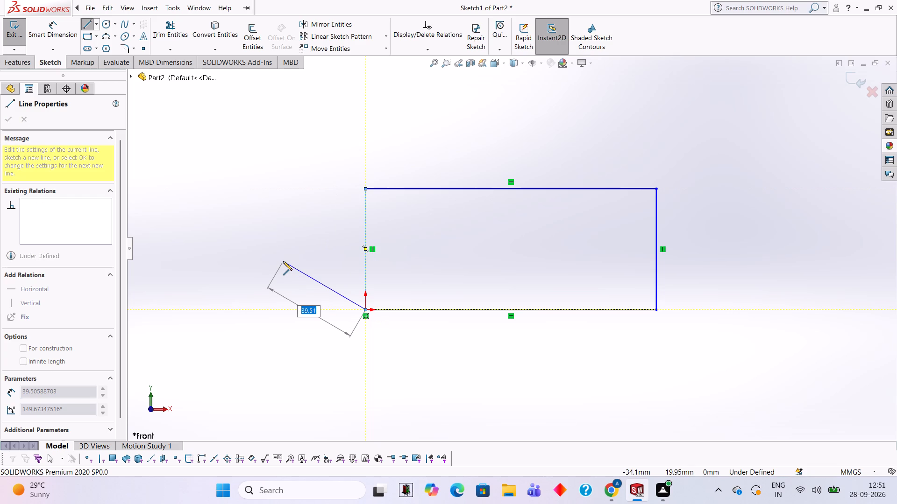
pyautogui.press('Escape')
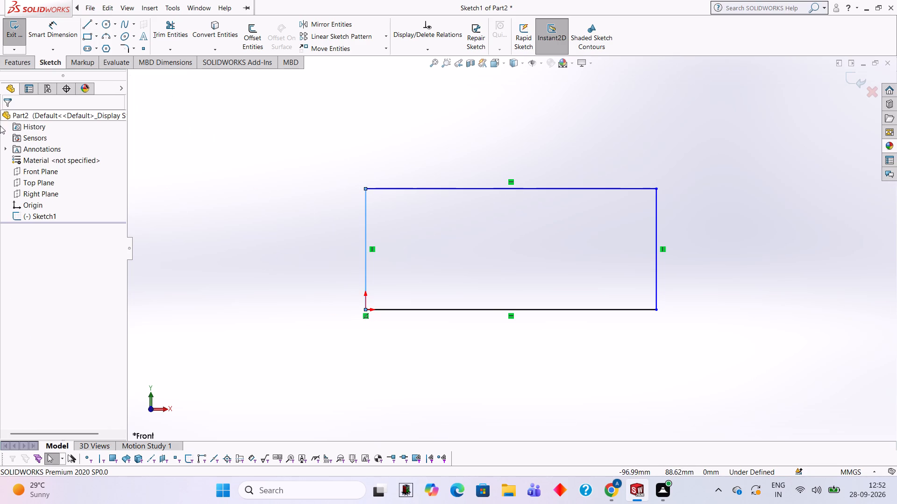
# Draw three 7 mm lines forming a square notch outline inside the rectangle's upper-left corner.
pyautogui.click(86, 28)
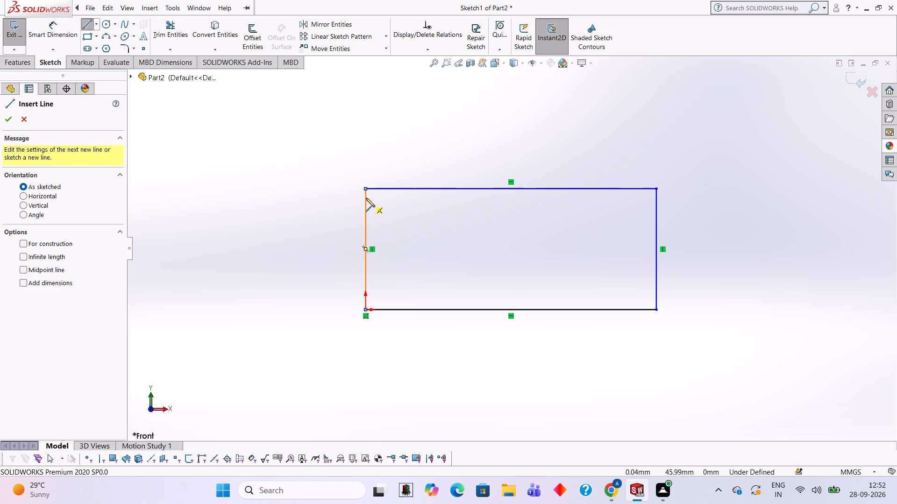
pyautogui.click(365, 188)
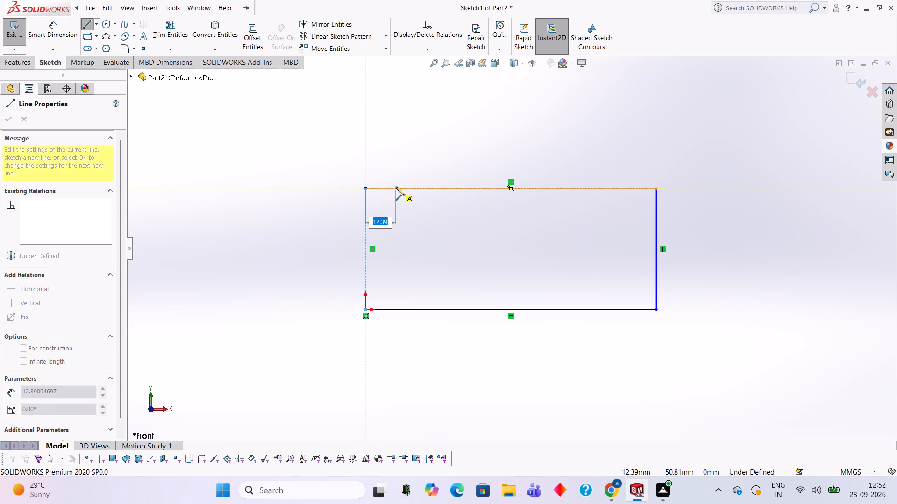
pyautogui.press('7')
pyautogui.press('Return')
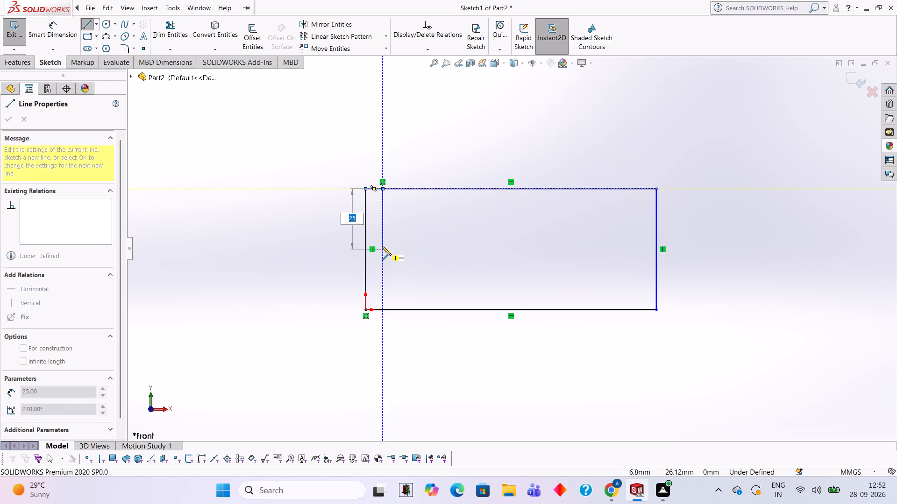
pyautogui.press('7')
pyautogui.press('Return')
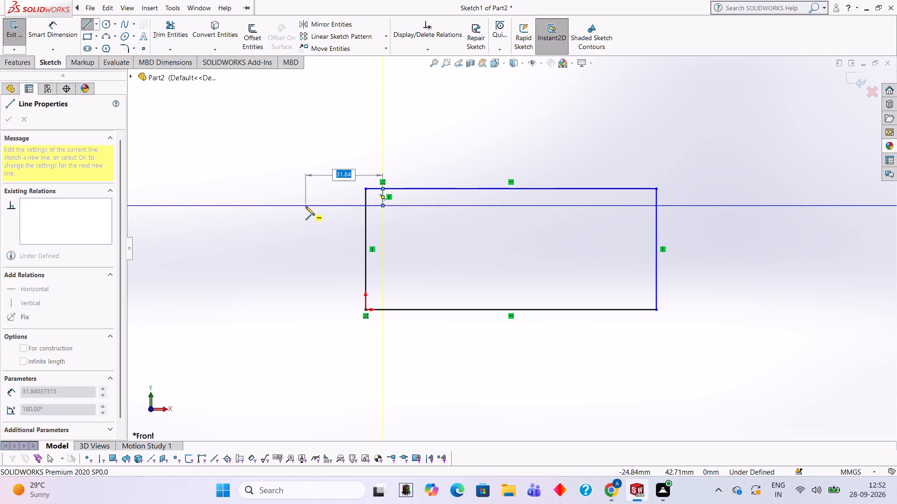
pyautogui.press('7')
pyautogui.press('Return')
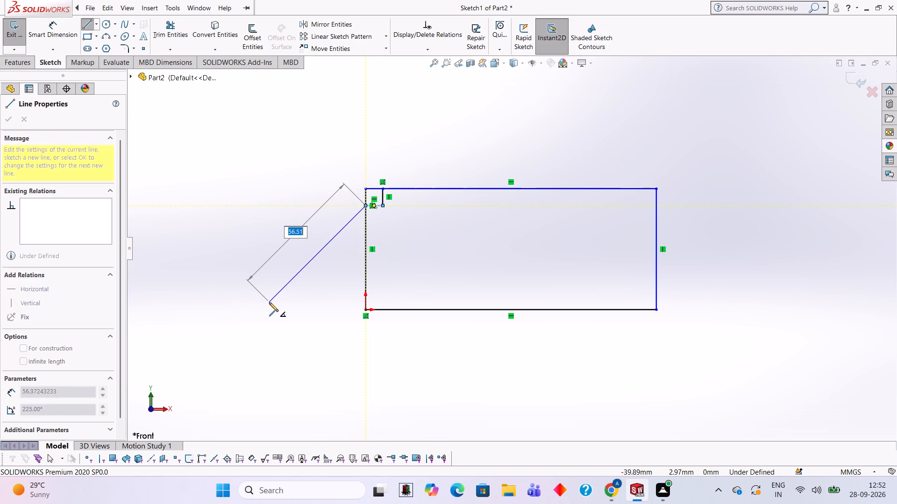
pyautogui.press('Escape')
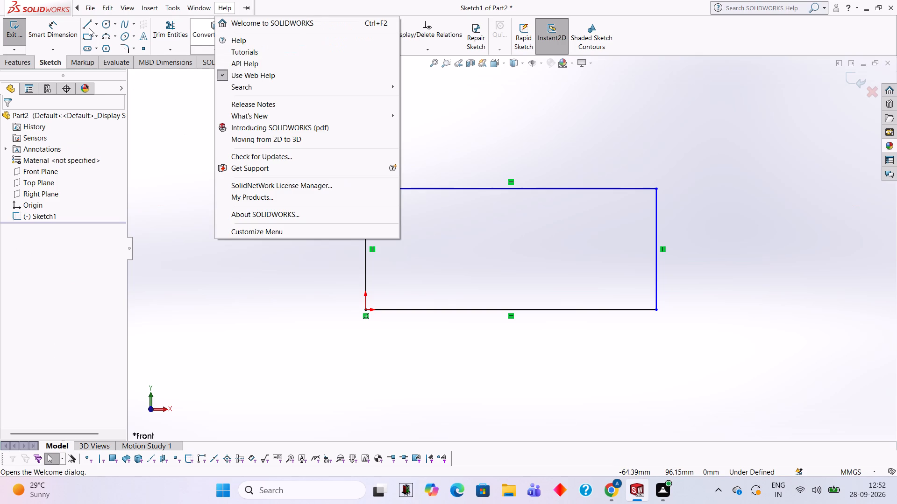
# Draw 7 mm lines along the top edge and inside the rectangle's upper-right corner to outline a square notch.
pyautogui.click(89, 27)
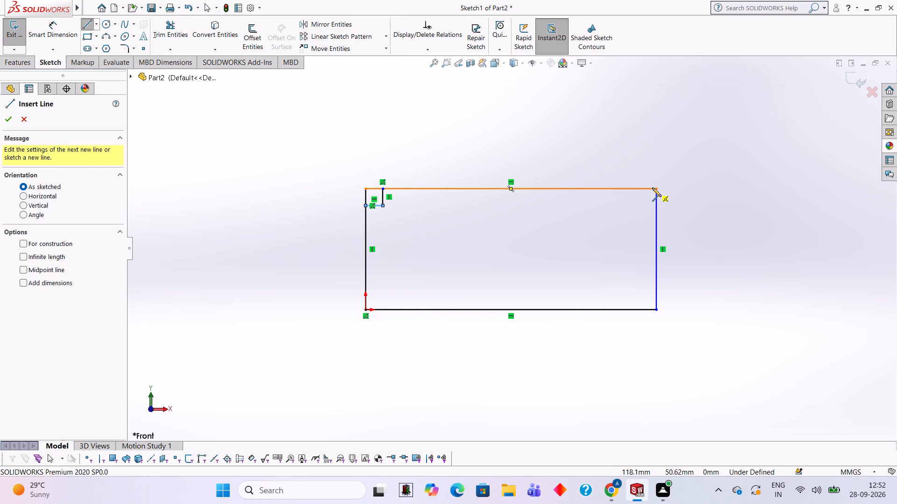
pyautogui.click(655, 187)
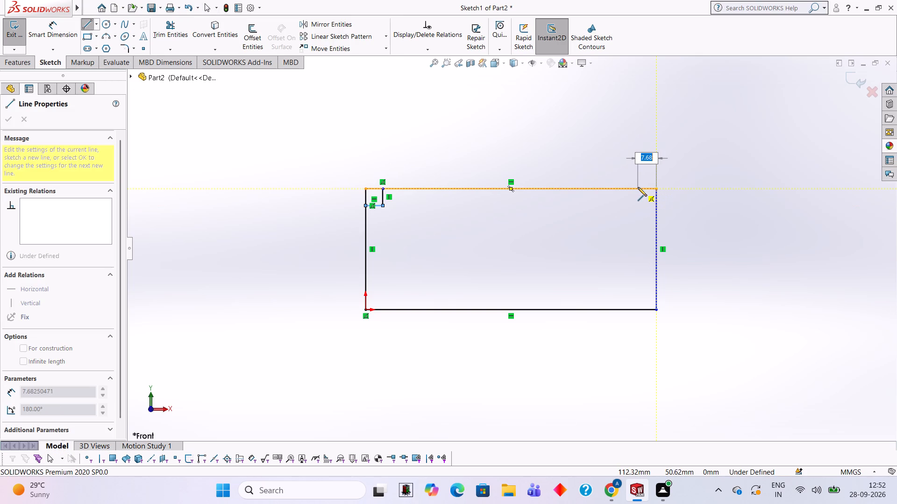
pyautogui.press('7')
pyautogui.press('Return')
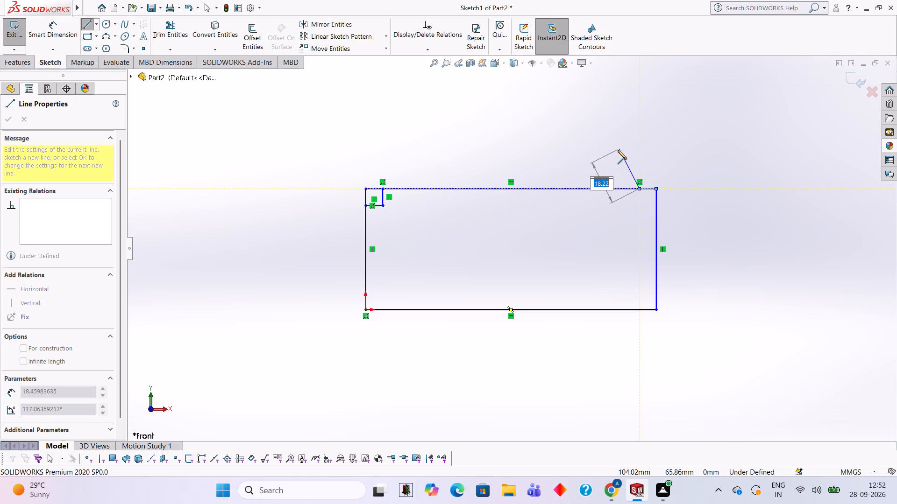
pyautogui.press('Escape')
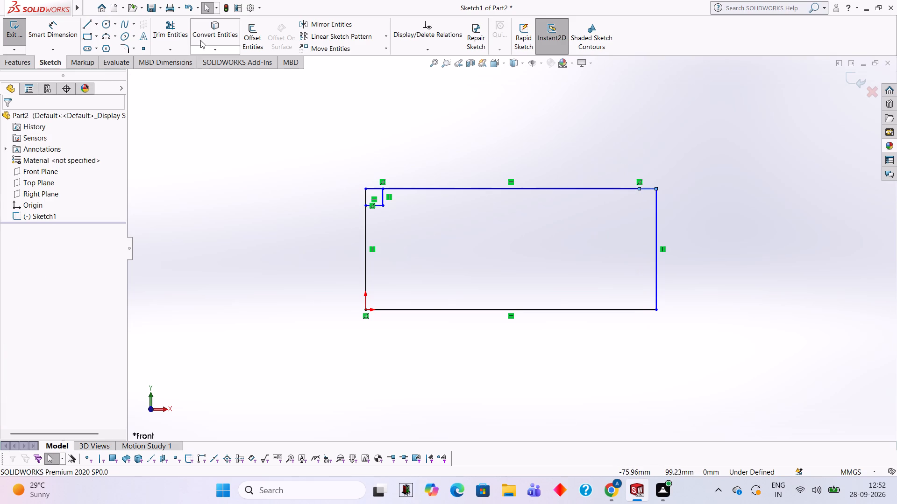
pyautogui.click(84, 28)
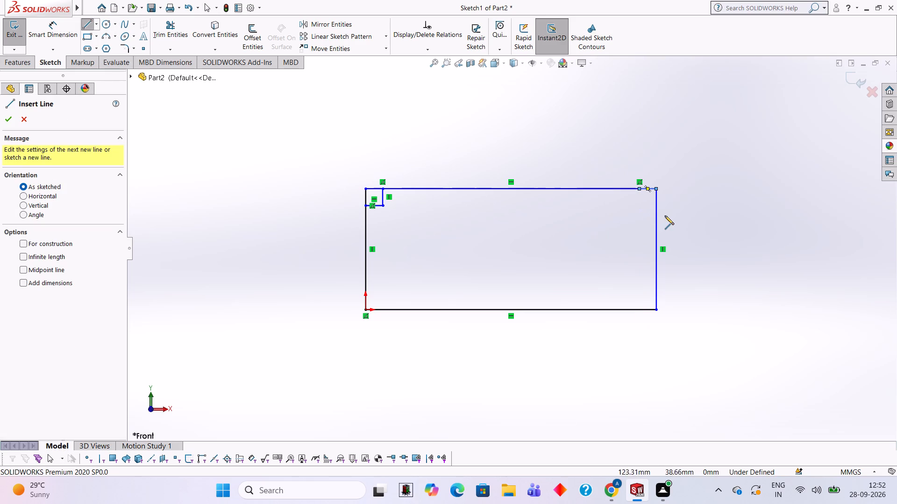
pyautogui.click(654, 189)
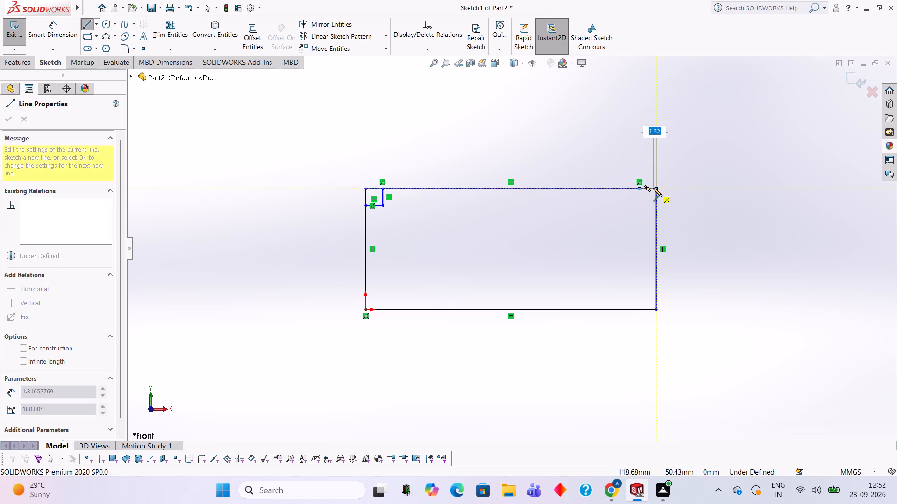
pyautogui.press('7')
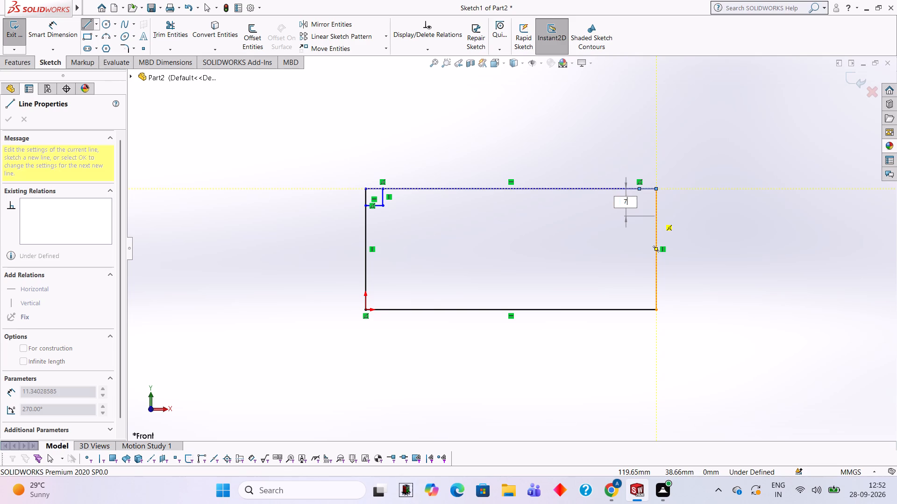
pyautogui.press('Return')
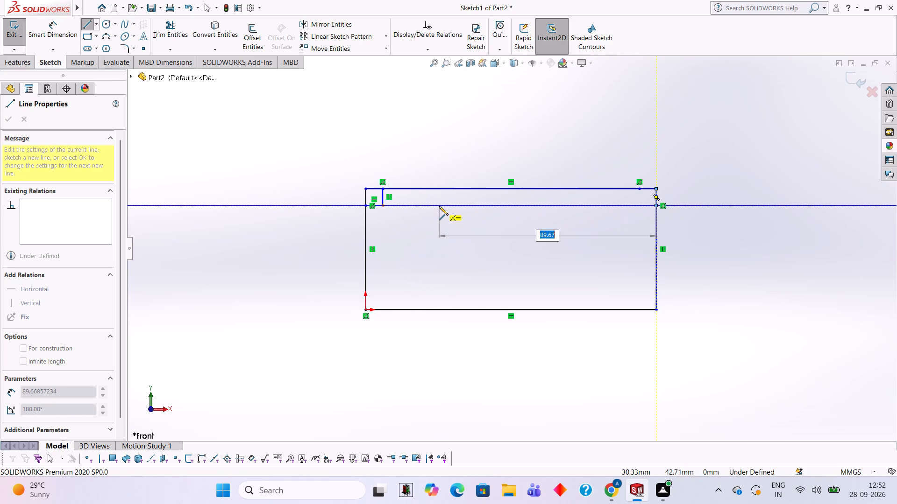
pyautogui.press('7')
pyautogui.press('Return')
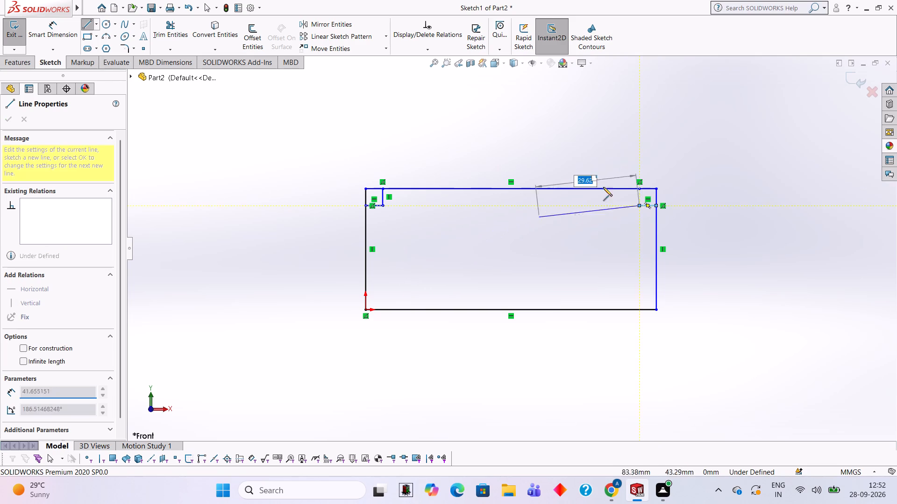
pyautogui.click(640, 187)
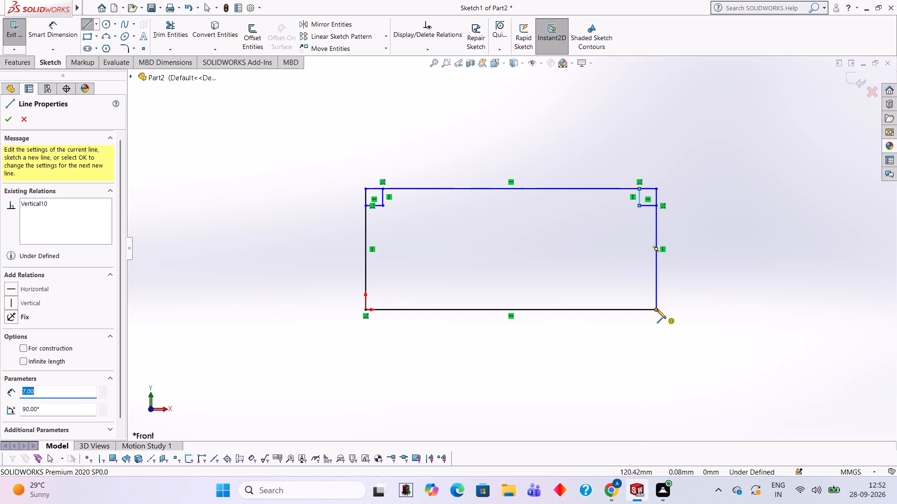
# Draw three 7 mm lines outlining a square notch inside the rectangle's lower-right corner.
pyautogui.click(657, 309)
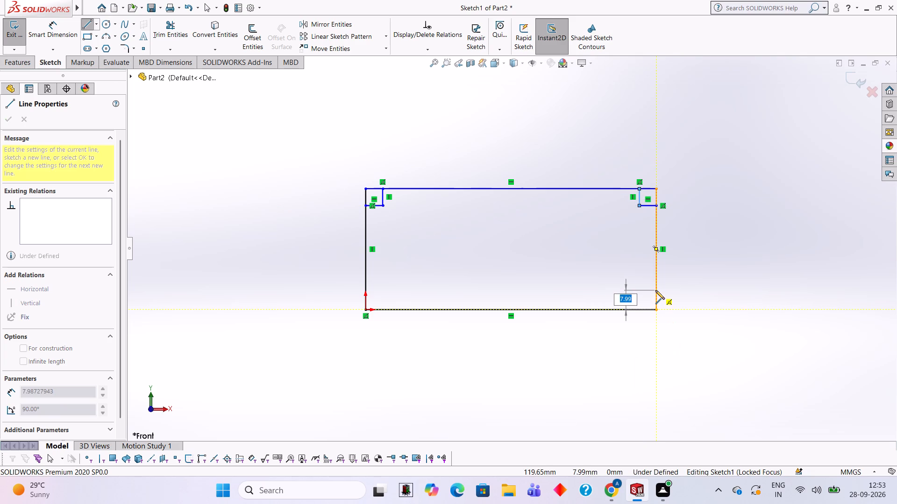
pyautogui.press('7')
pyautogui.press('Return')
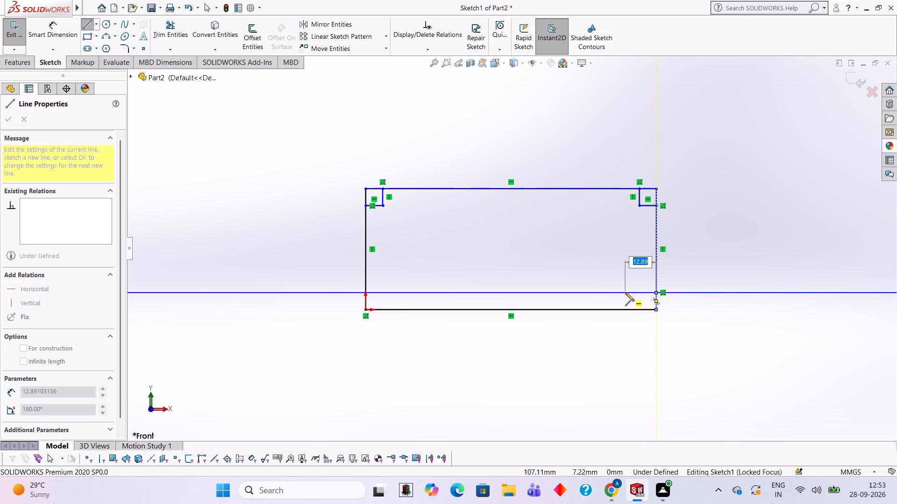
pyautogui.press('7')
pyautogui.press('Return')
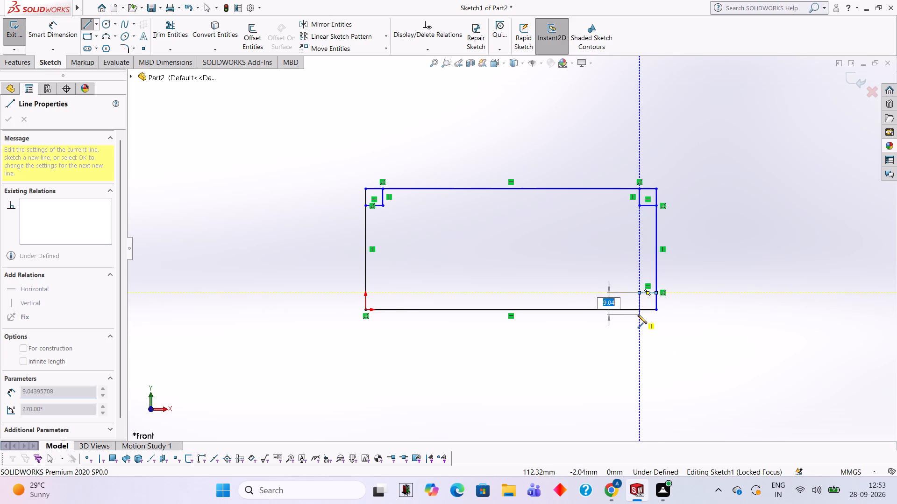
pyautogui.click(639, 308)
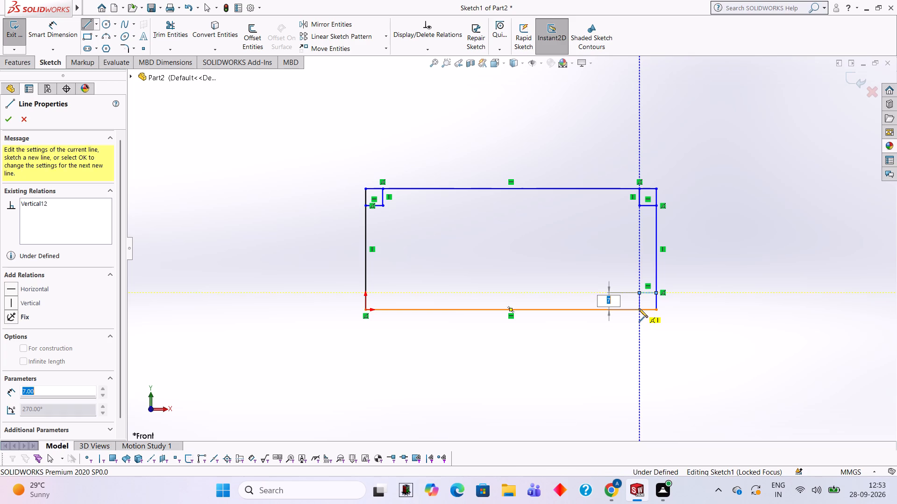
pyautogui.press('Escape')
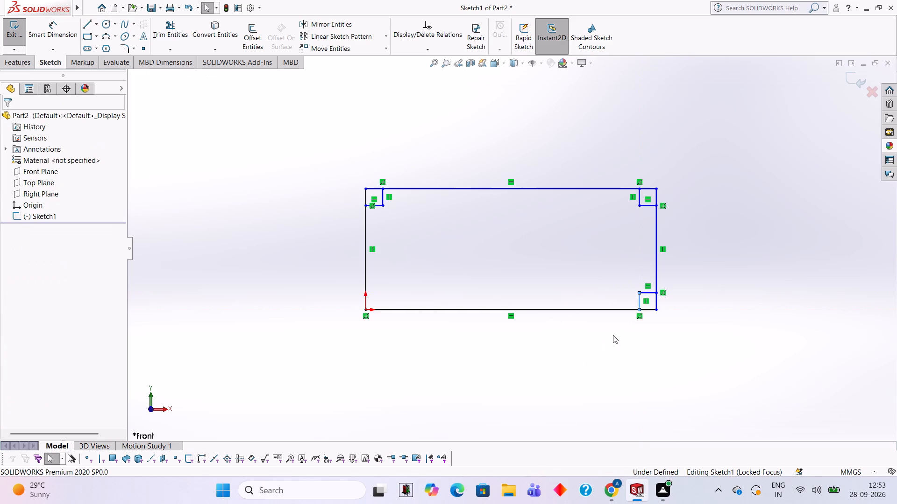
# Draw three 7 mm lines from the origin outlining a square notch inside the rectangle's lower-left corner.
pyautogui.click(85, 23)
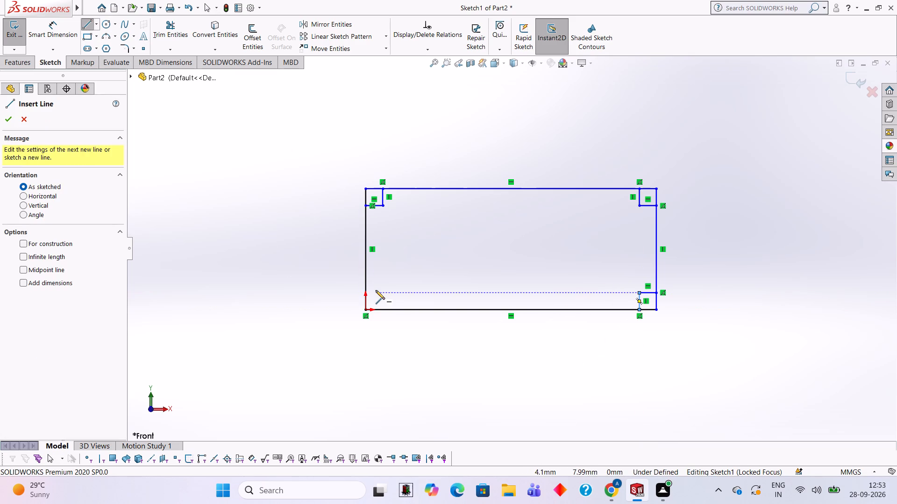
pyautogui.click(365, 308)
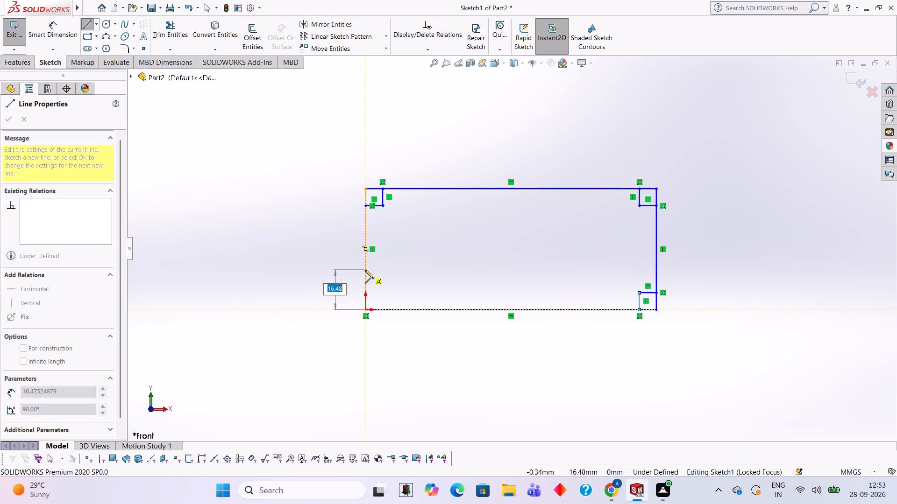
pyautogui.press('7')
pyautogui.press('Return')
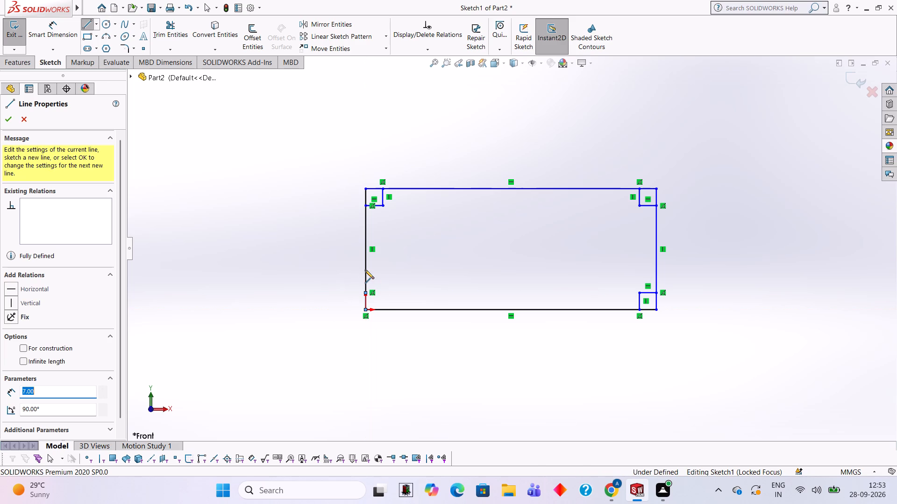
pyautogui.press('7')
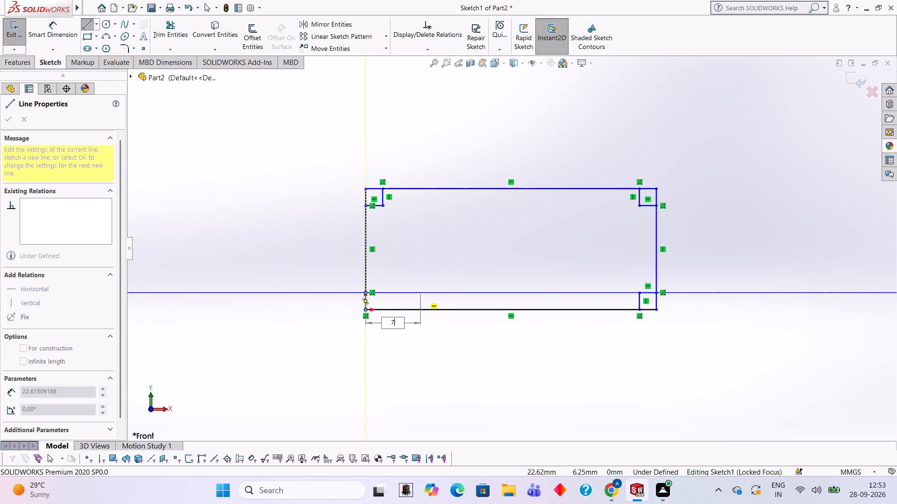
pyautogui.press('Return')
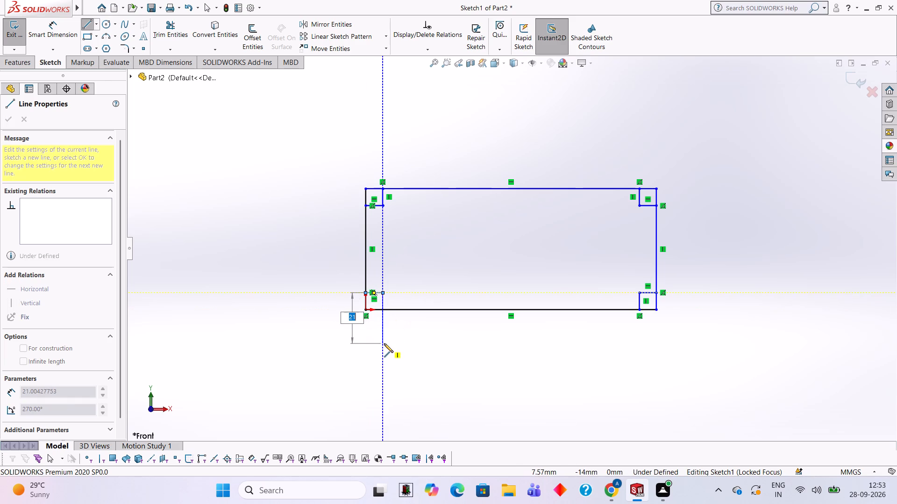
pyautogui.press('7')
pyautogui.press('Return')
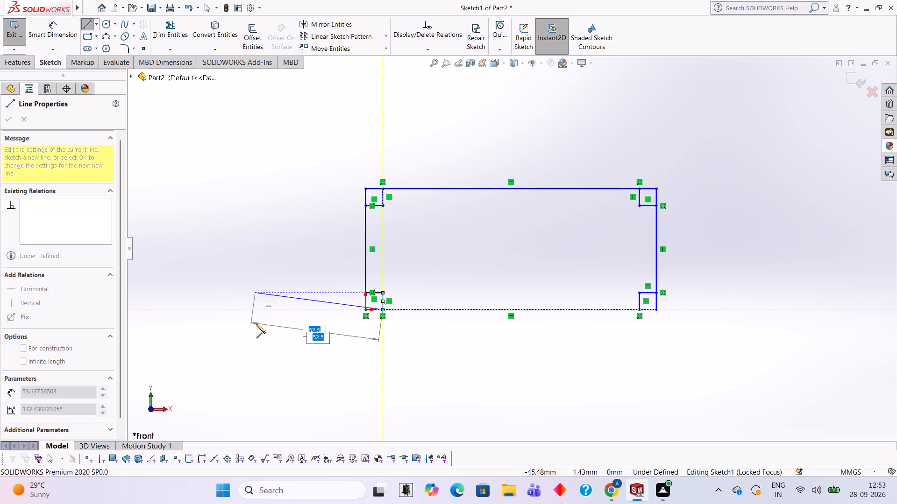
pyautogui.press('Escape')
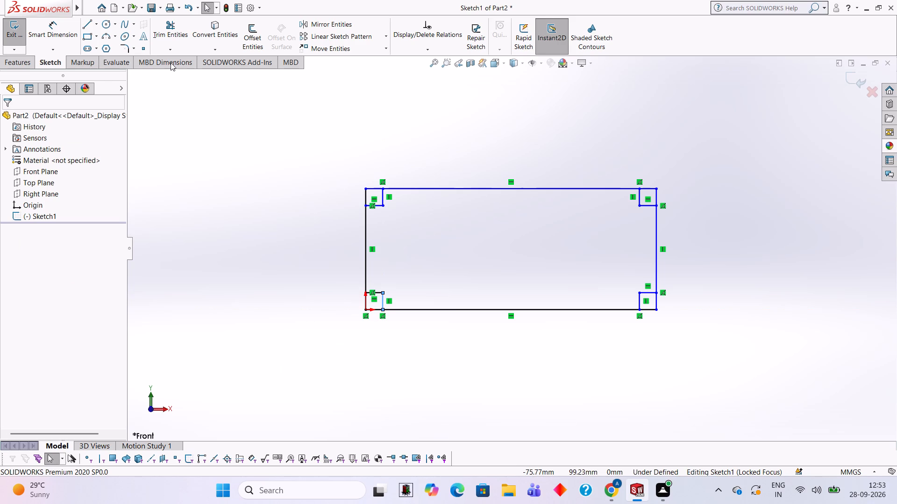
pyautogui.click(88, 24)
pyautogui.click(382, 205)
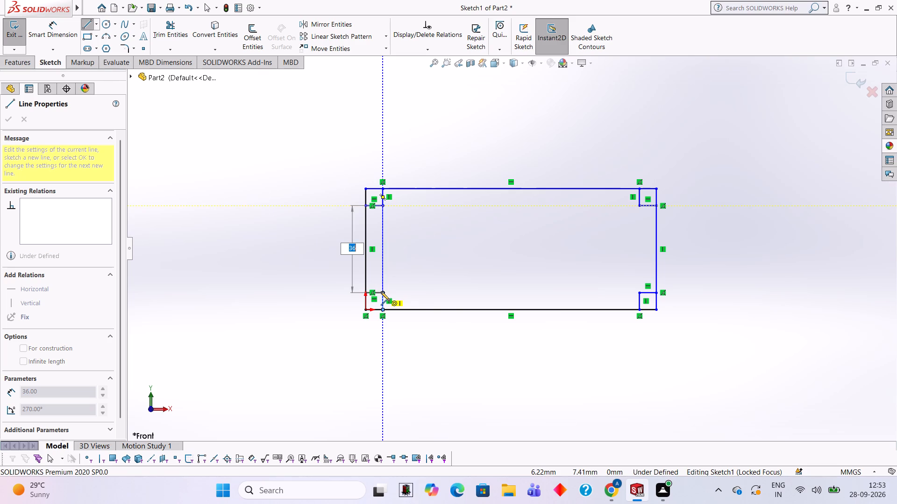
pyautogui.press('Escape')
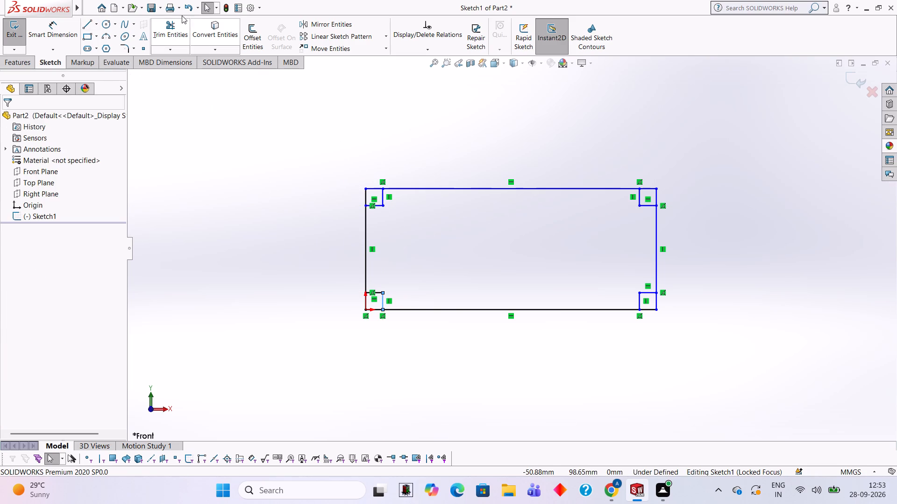
# Trim away the upper-left square completely, removing both outer corner segments and both inner notch lines.
pyautogui.click(172, 36)
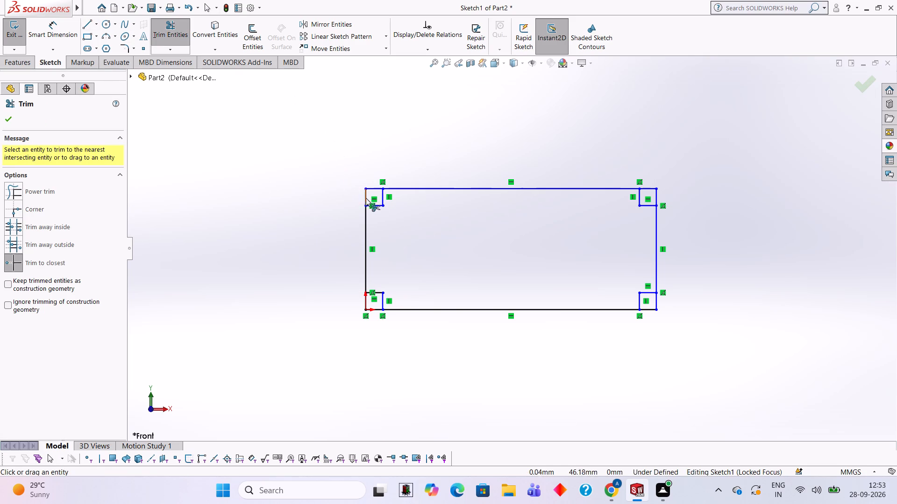
pyautogui.click(366, 198)
pyautogui.click(371, 189)
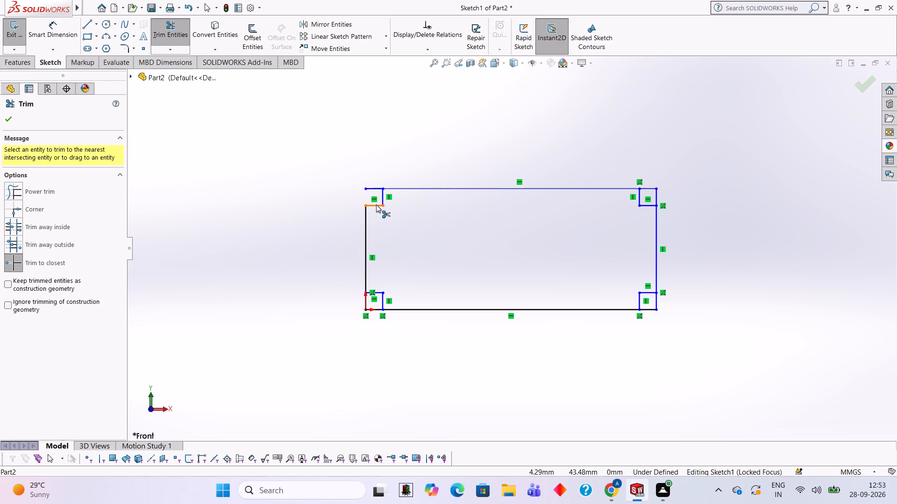
pyautogui.click(376, 204)
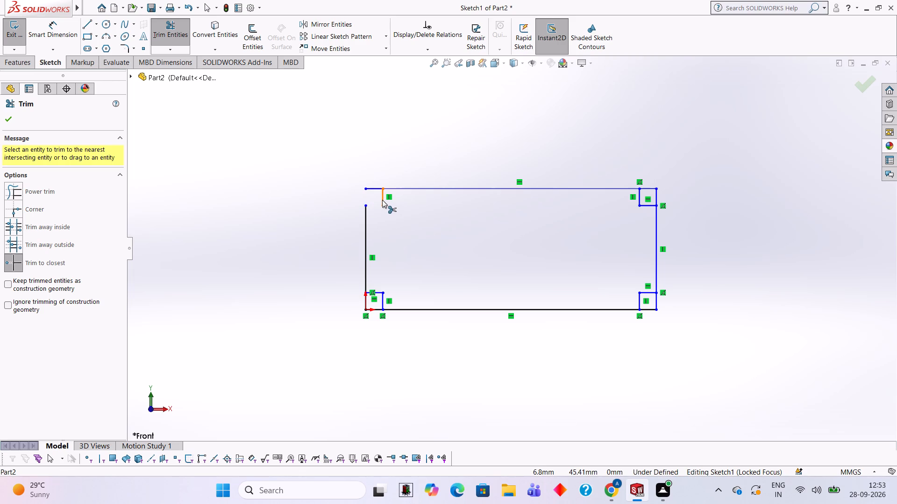
pyautogui.click(382, 200)
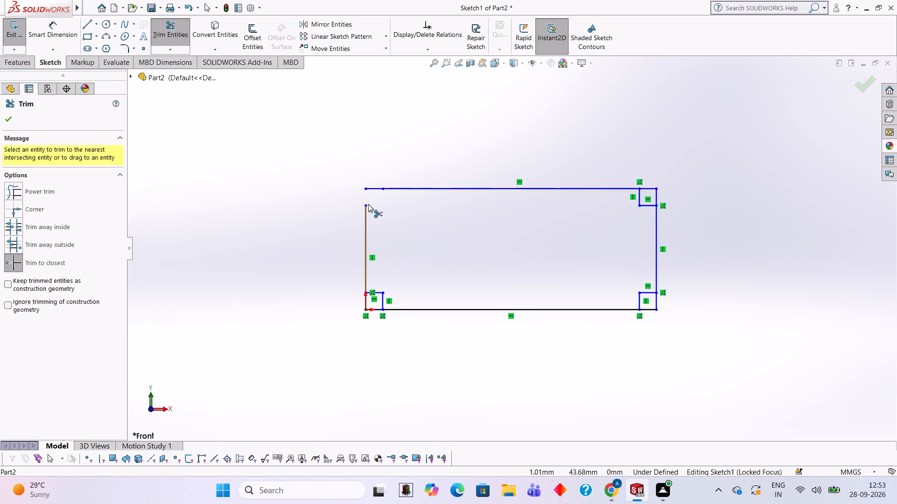
pyautogui.click(368, 191)
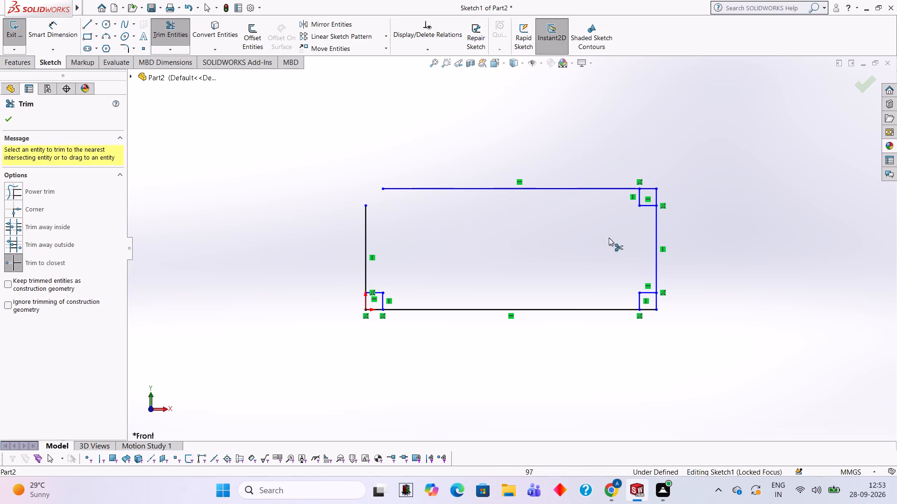
# Trim away the upper-right square completely, removing both inner notch lines and both outer corner segments.
pyautogui.click(640, 192)
pyautogui.click(644, 203)
pyautogui.click(648, 190)
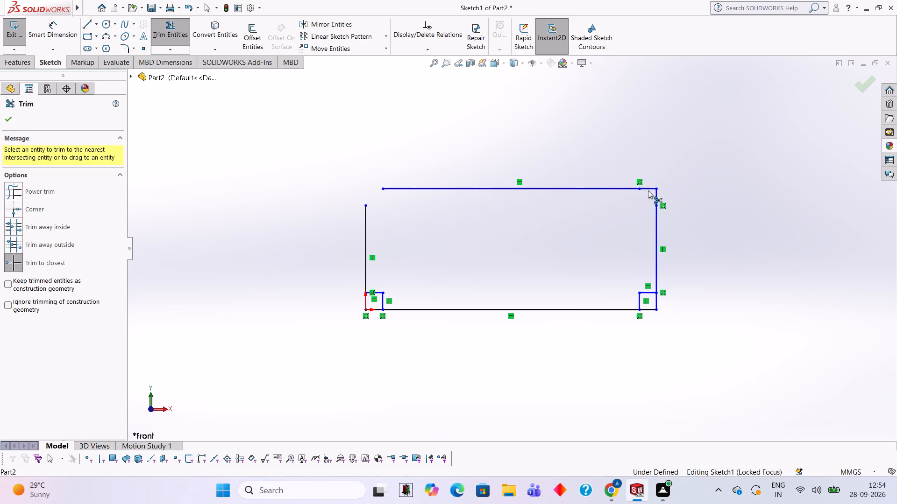
pyautogui.click(656, 195)
pyautogui.click(648, 189)
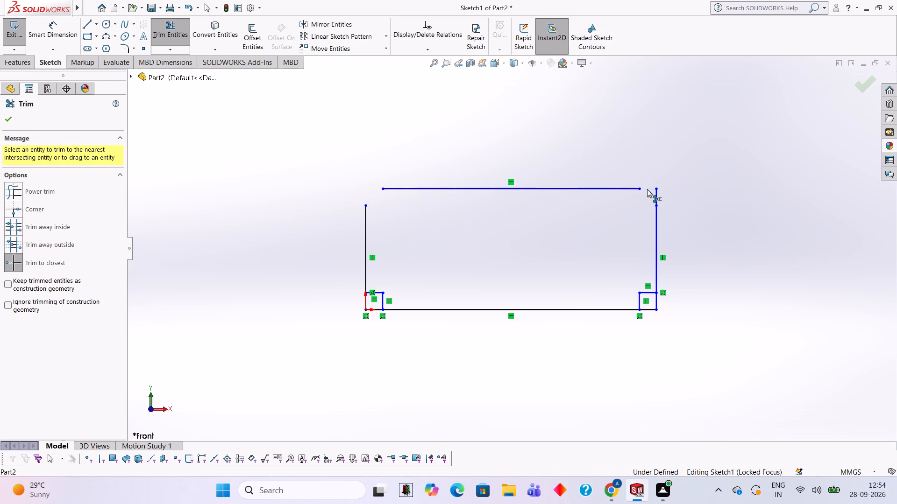
pyautogui.click(655, 195)
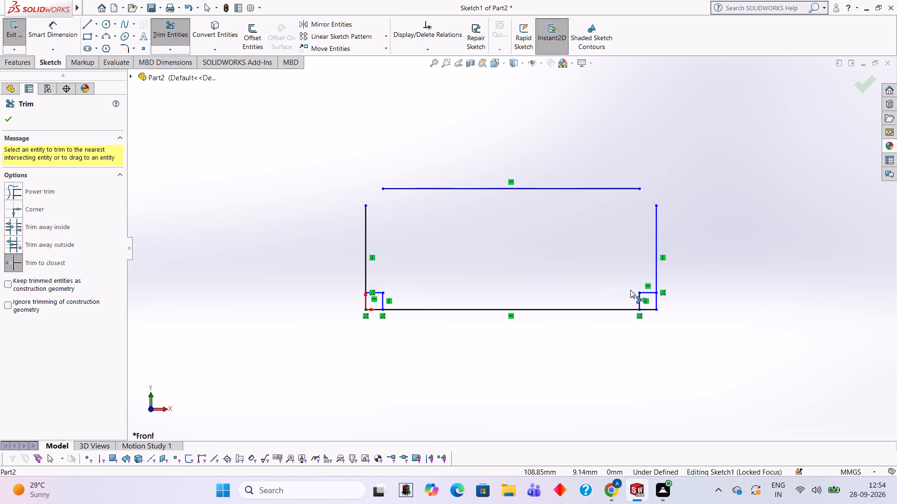
# Trim away both inner notch lines in the rectangle's lower-right corner.
pyautogui.click(638, 296)
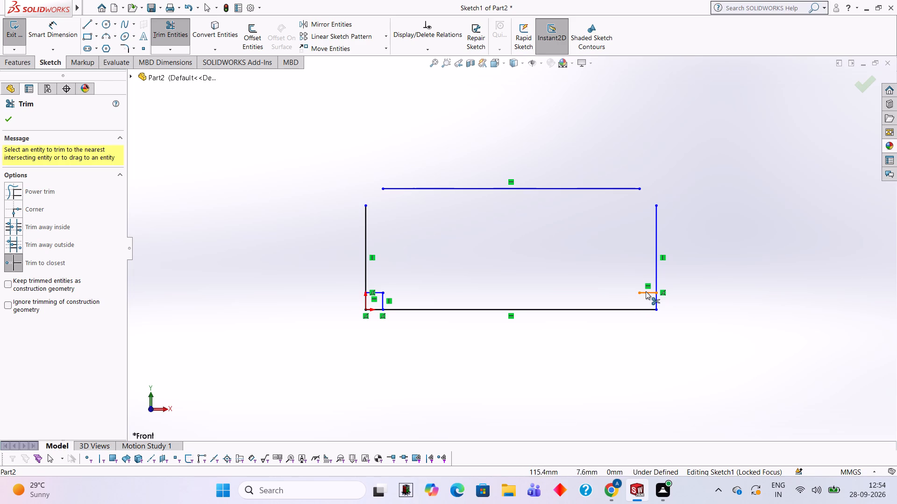
pyautogui.click(646, 291)
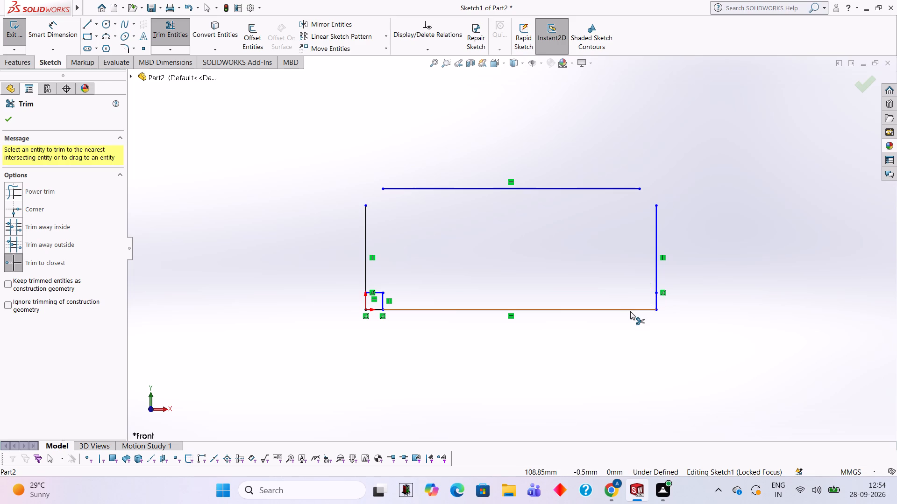
# Draw a 7 mm horizontal line from the rectangle's lower-right corner inward along the bottom edge.
pyautogui.click(89, 21)
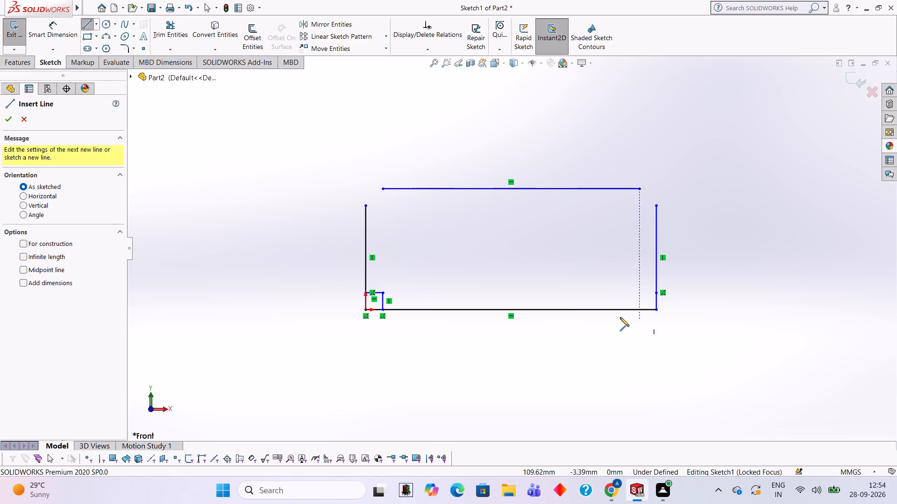
pyautogui.click(656, 308)
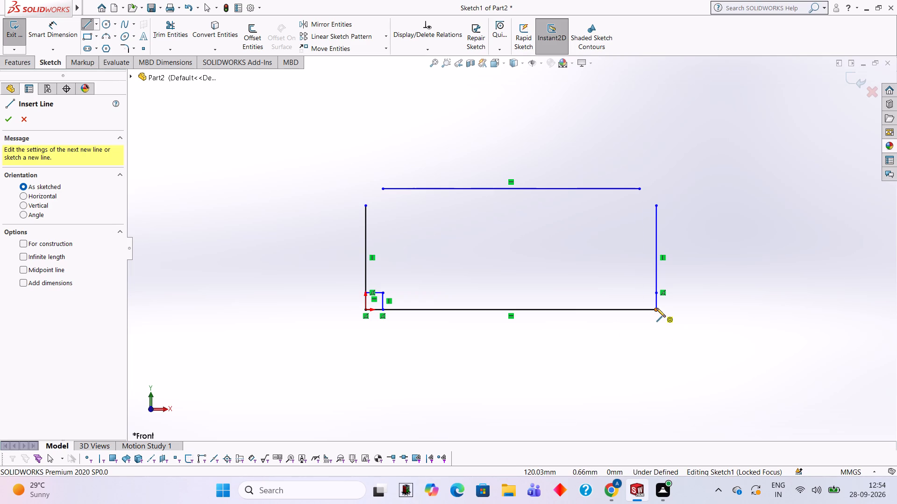
pyautogui.press('7')
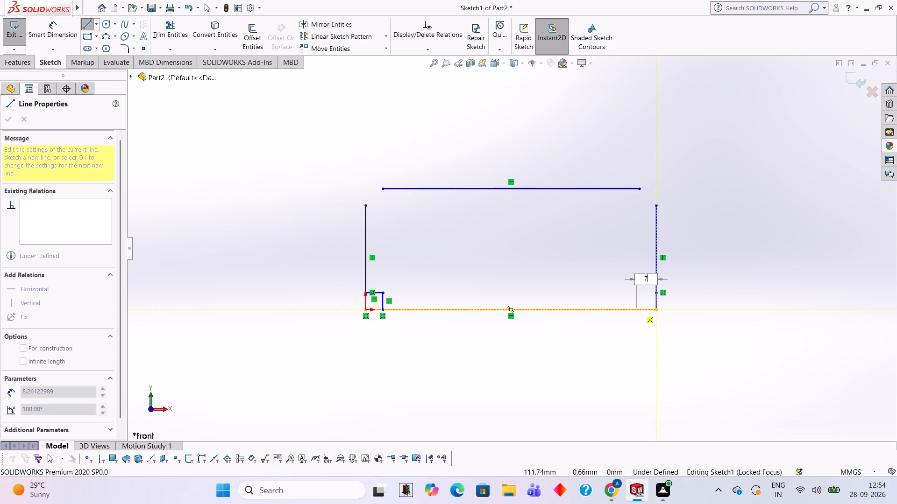
pyautogui.press('Return')
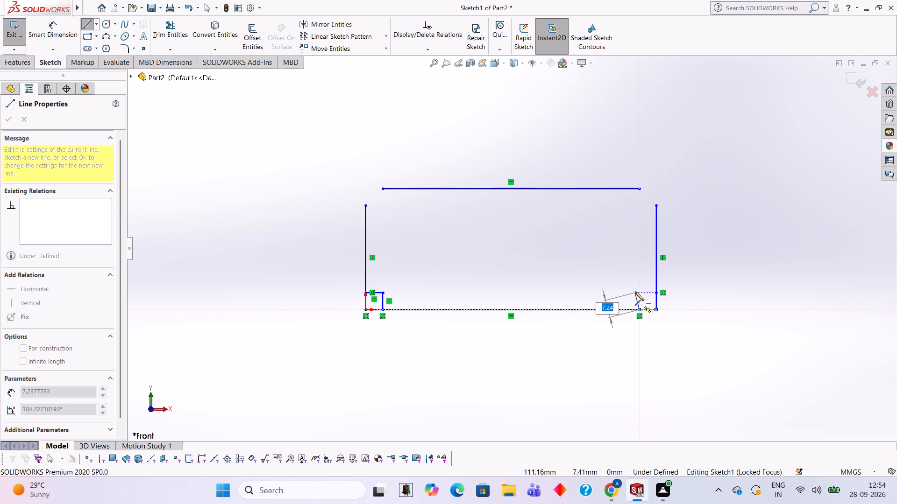
pyautogui.press('Escape')
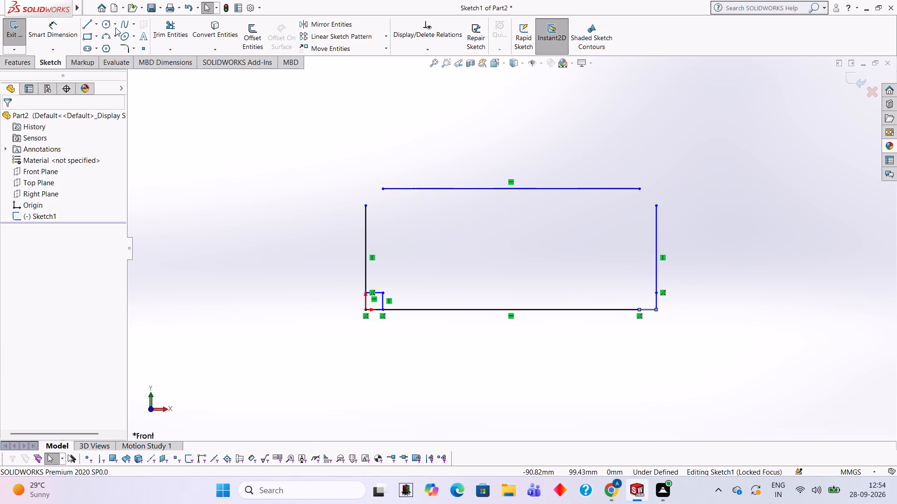
# Trim away the outer bottom and right edge segments at the lower-right corner, including the overlapping 7 mm line.
pyautogui.click(164, 32)
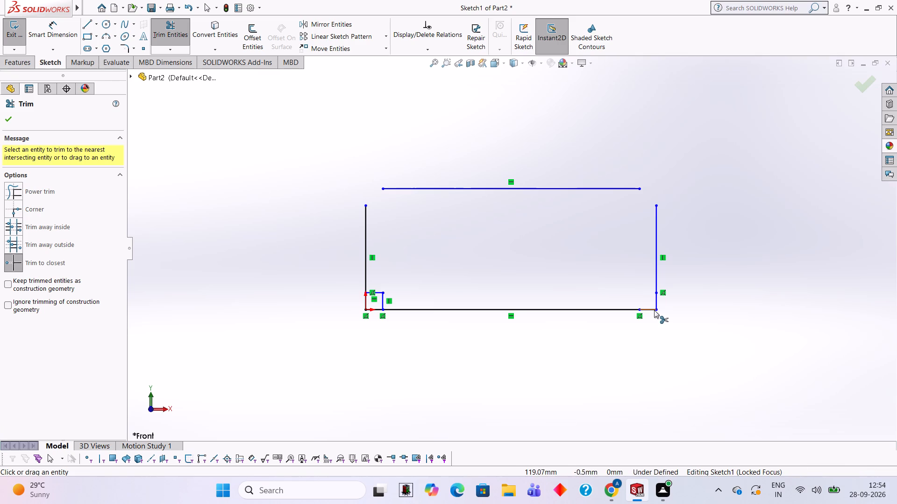
pyautogui.click(653, 309)
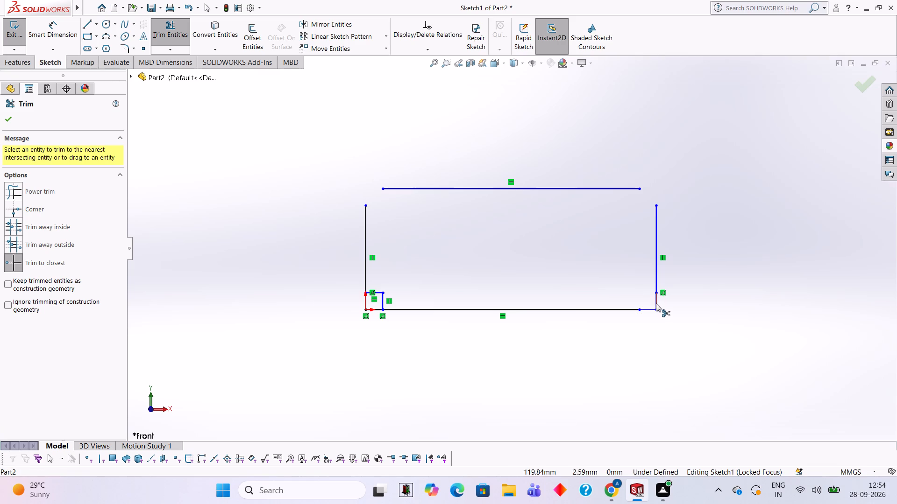
pyautogui.click(656, 303)
pyautogui.click(656, 303)
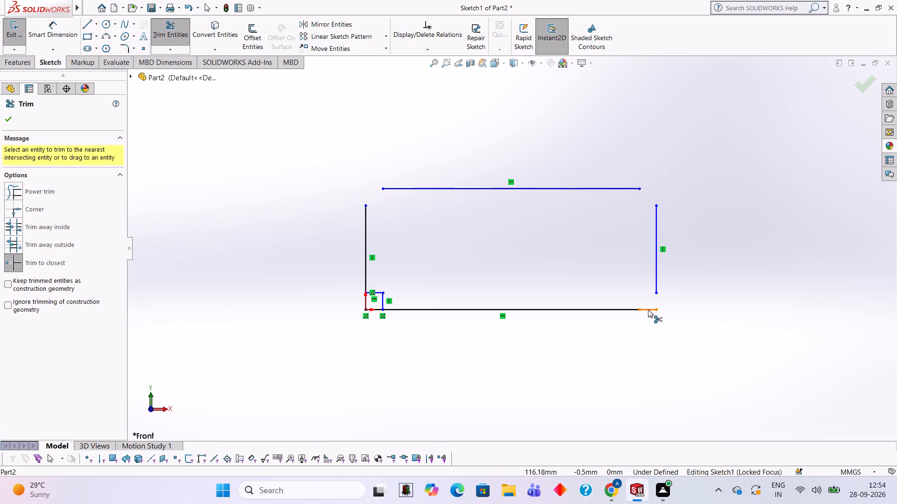
pyautogui.click(648, 309)
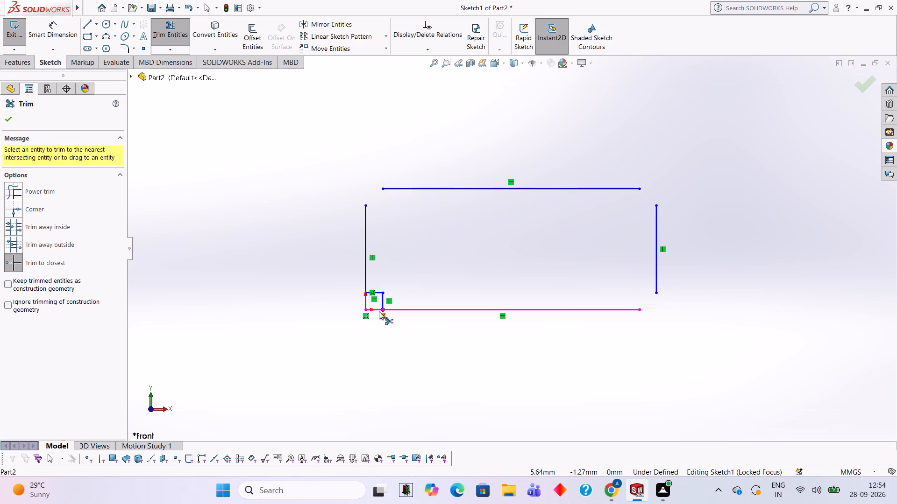
# Trim away the lower-left square completely, removing both outer corner segments at the origin and both inner notch lines.
pyautogui.click(375, 310)
pyautogui.click(364, 302)
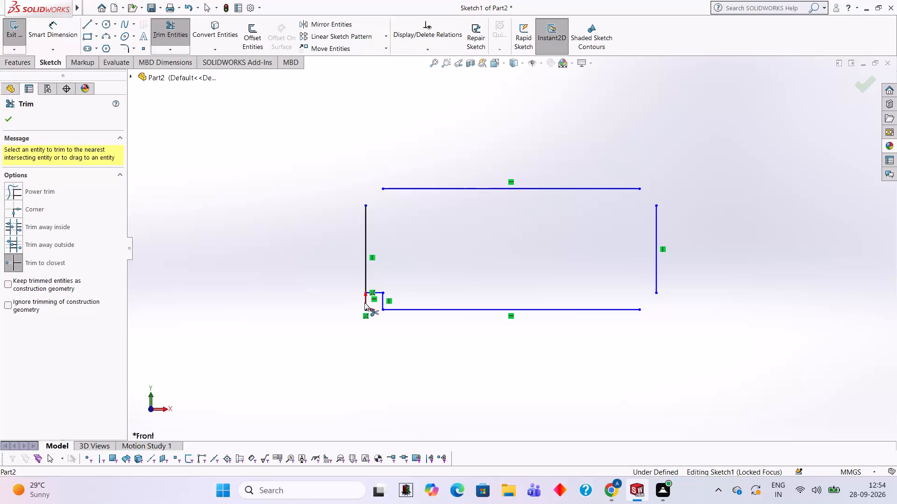
pyautogui.click(364, 302)
pyautogui.click(370, 291)
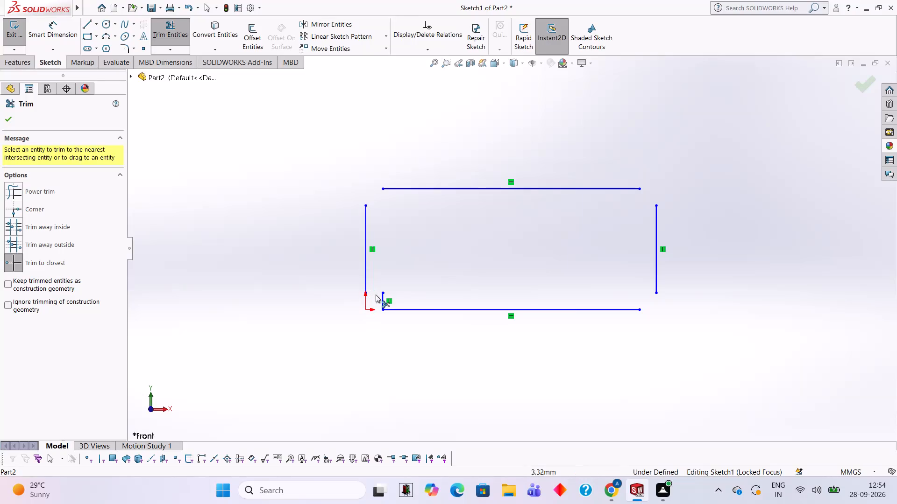
pyautogui.click(381, 298)
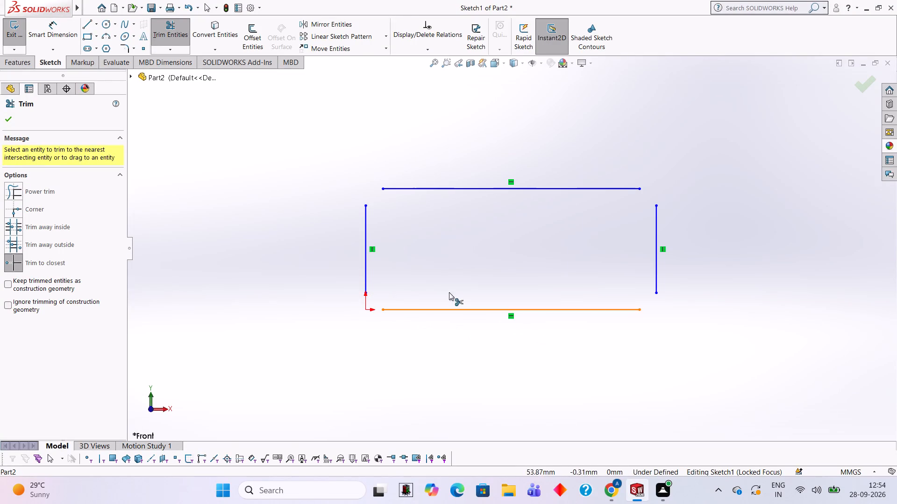
# Draw four 45° lines, each about 9.9 mm long, joining the open edge ends at the rectangle's four corners.
pyautogui.click(85, 24)
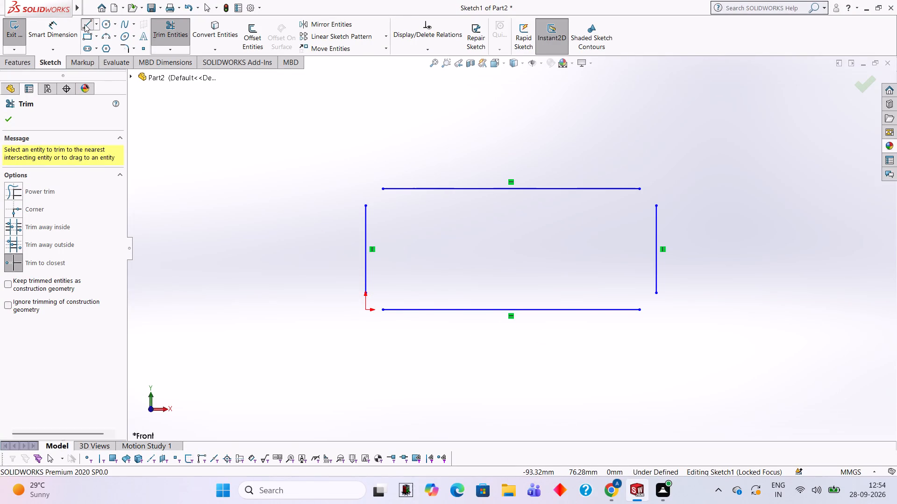
pyautogui.click(364, 204)
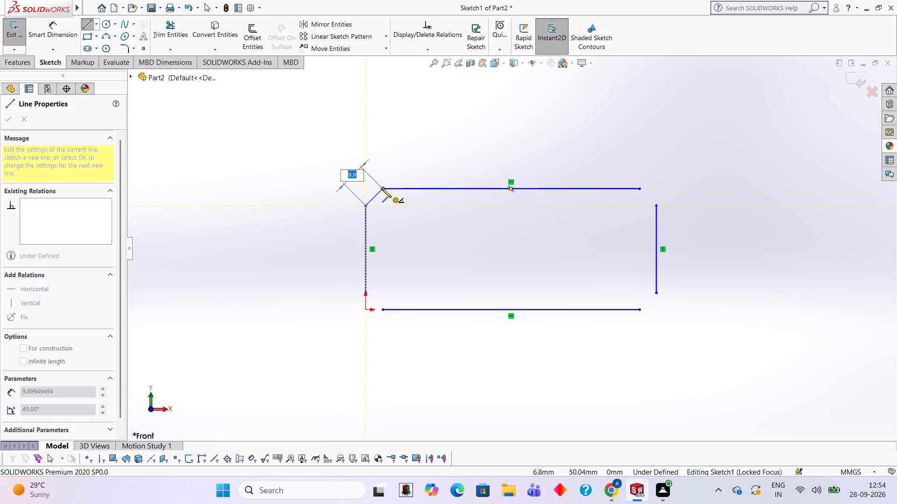
pyautogui.click(382, 189)
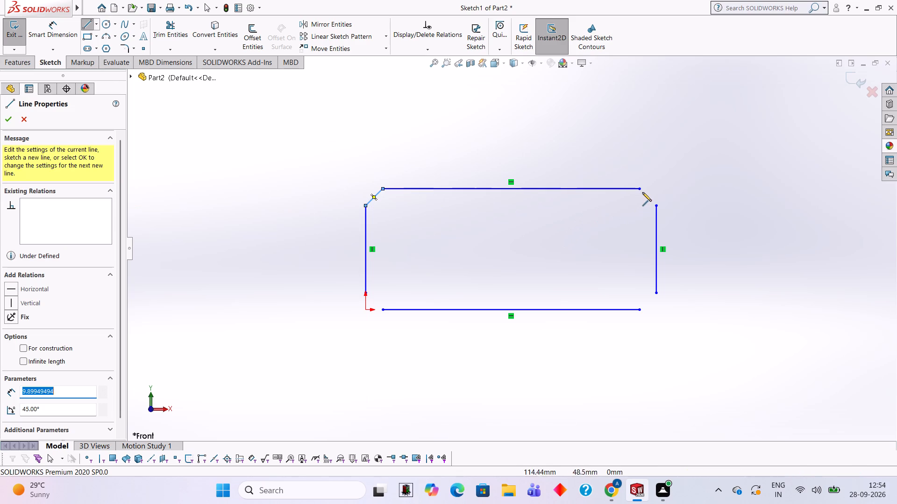
pyautogui.click(639, 188)
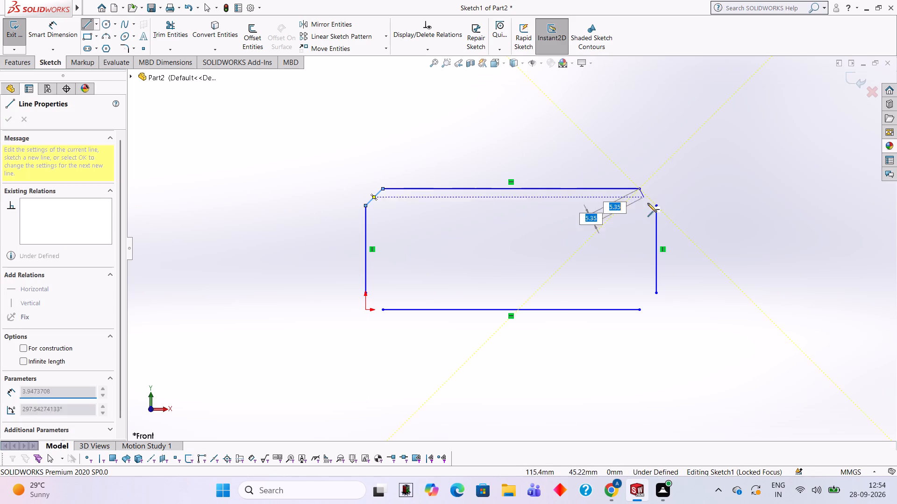
pyautogui.click(657, 206)
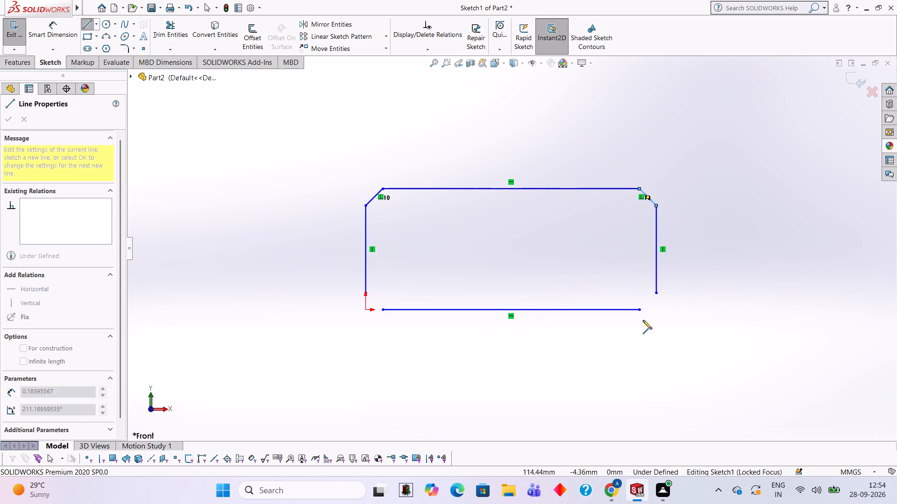
pyautogui.click(637, 308)
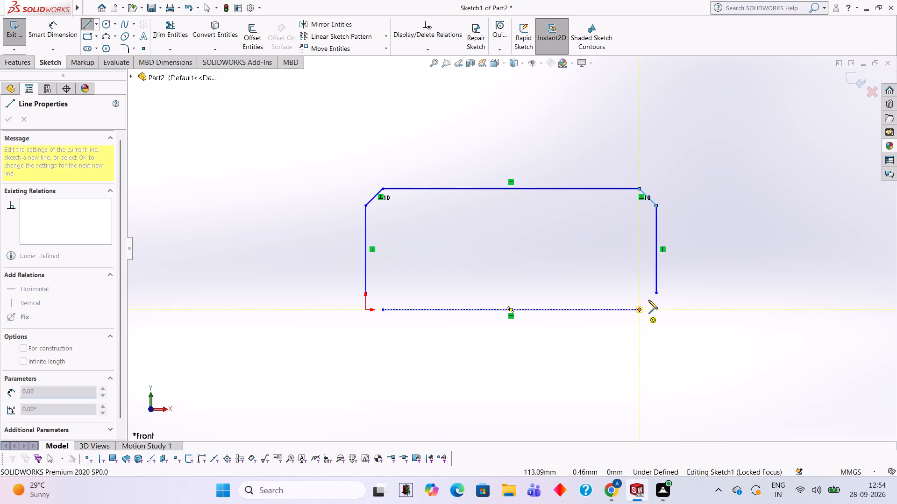
pyautogui.click(656, 293)
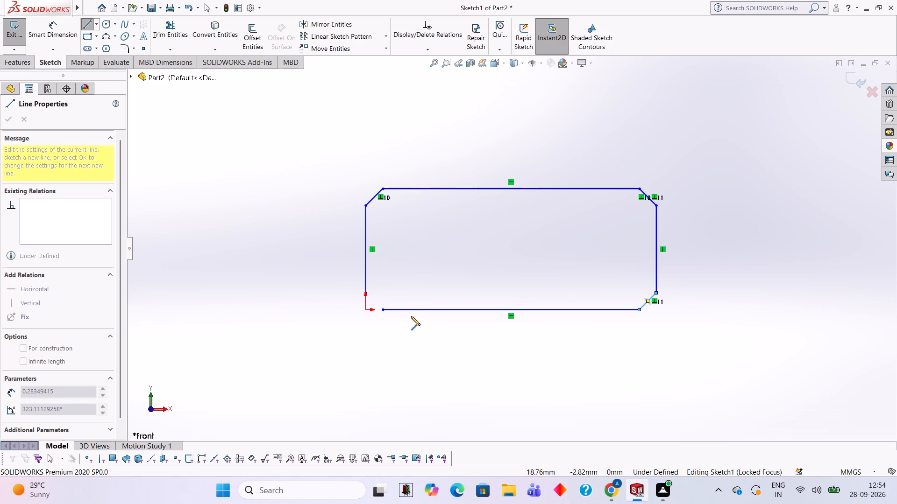
pyautogui.click(382, 309)
pyautogui.click(364, 291)
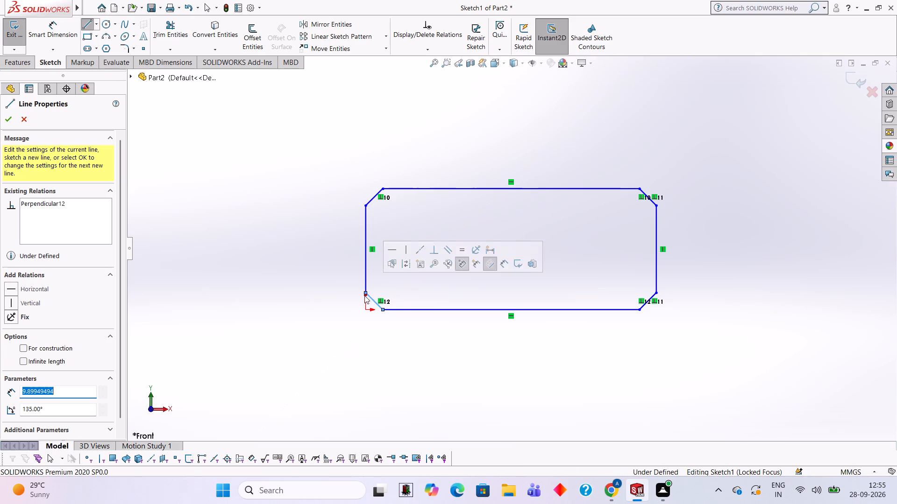
# Dimension the length of the profile's left vertical edge, placing the dimension outside the profile.
pyautogui.click(63, 36)
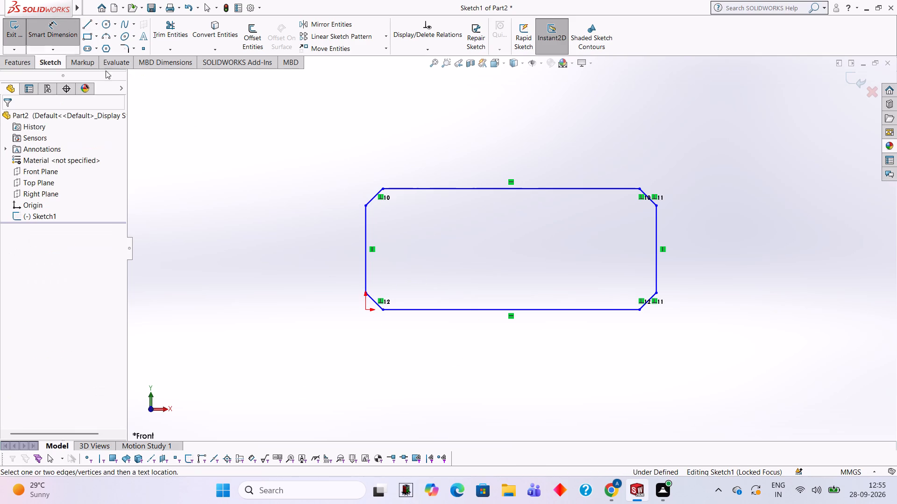
pyautogui.click(366, 227)
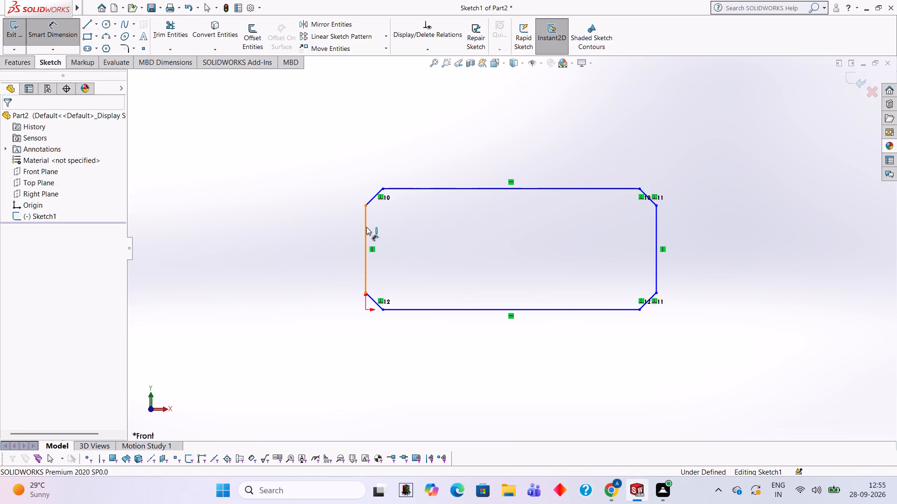
pyautogui.click(396, 189)
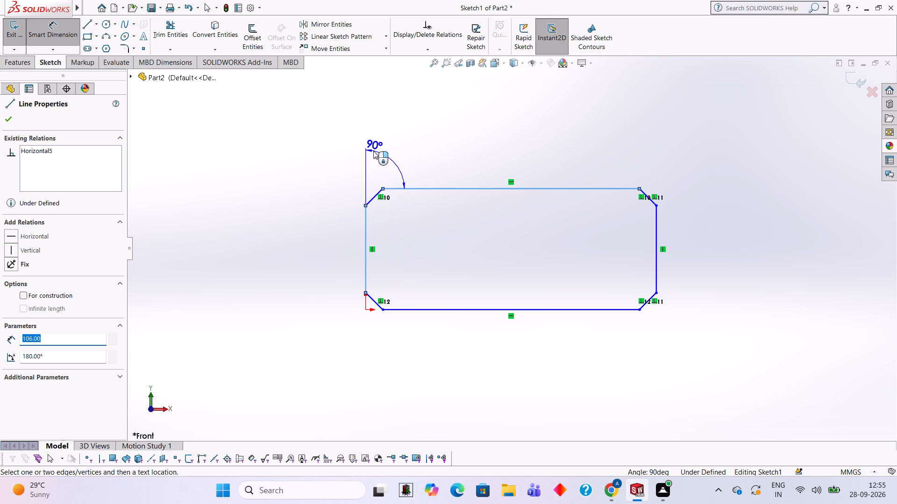
pyautogui.press('Escape')
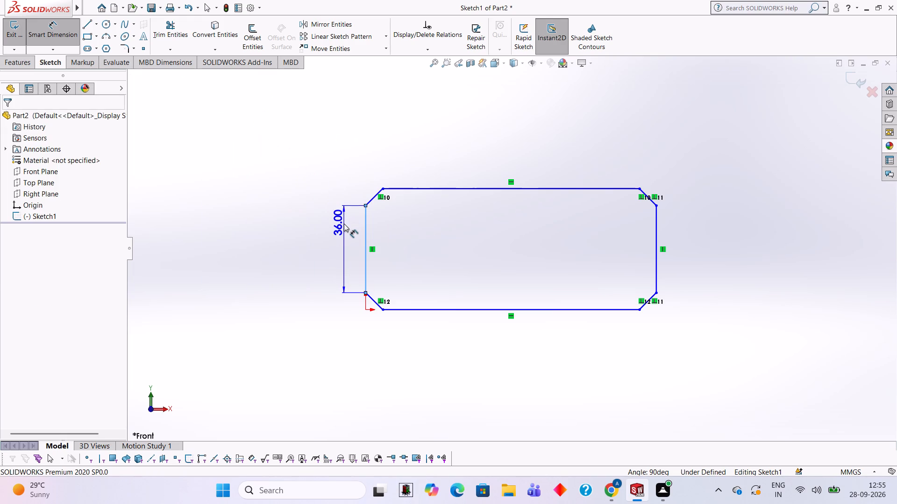
pyautogui.click(336, 220)
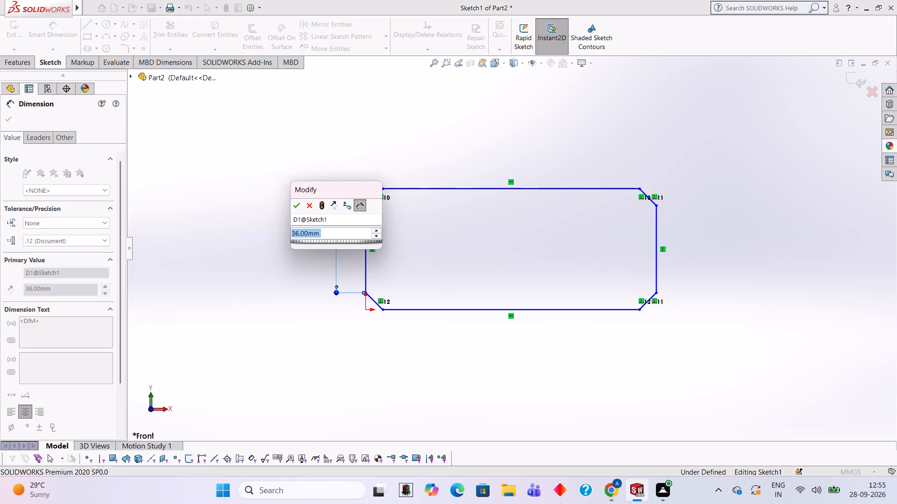
pyautogui.click(296, 199)
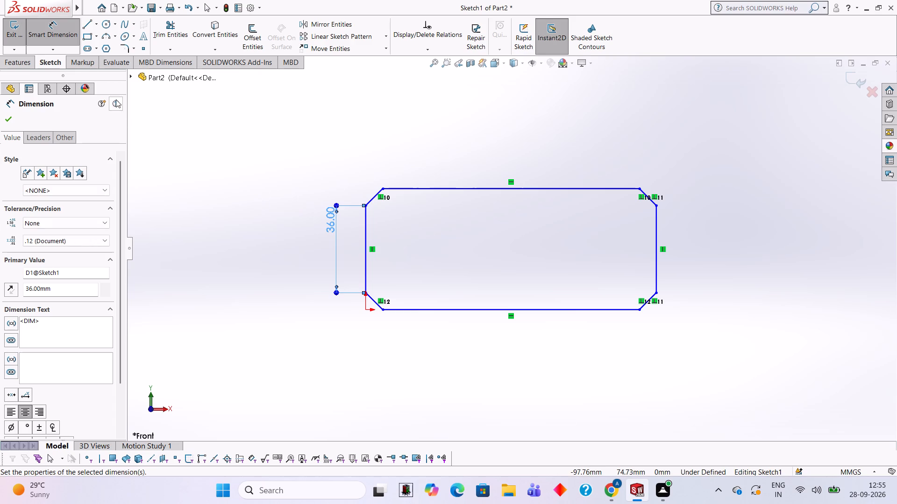
# Dimension the horizontal distance between the two endpoints of the upper-left diagonal corner line, placing it above the profile.
pyautogui.click(366, 206)
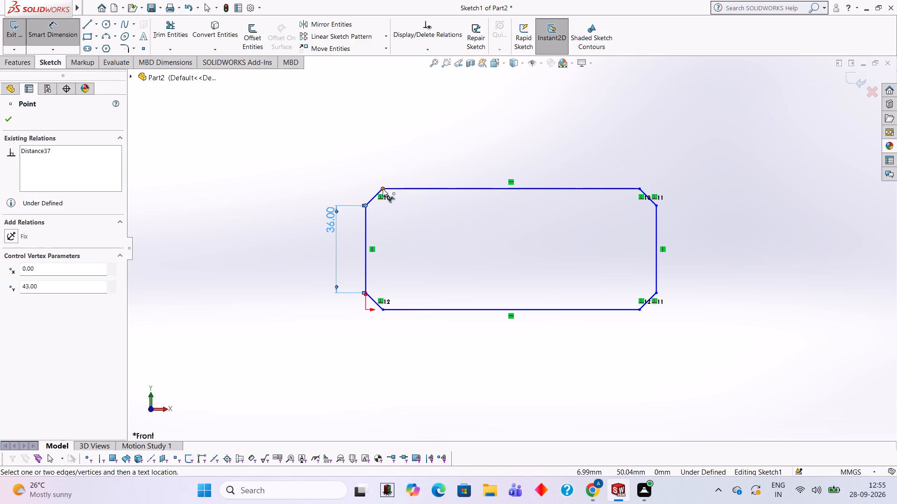
pyautogui.click(383, 189)
pyautogui.click(366, 145)
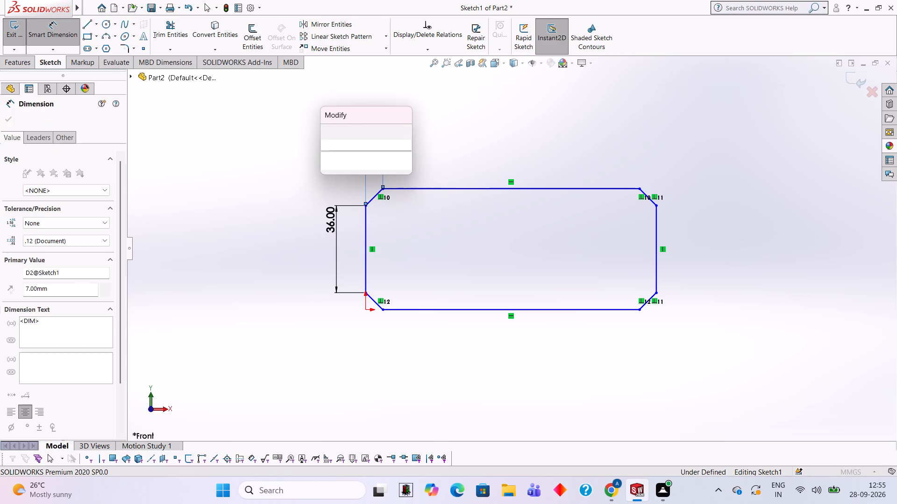
pyautogui.click(329, 128)
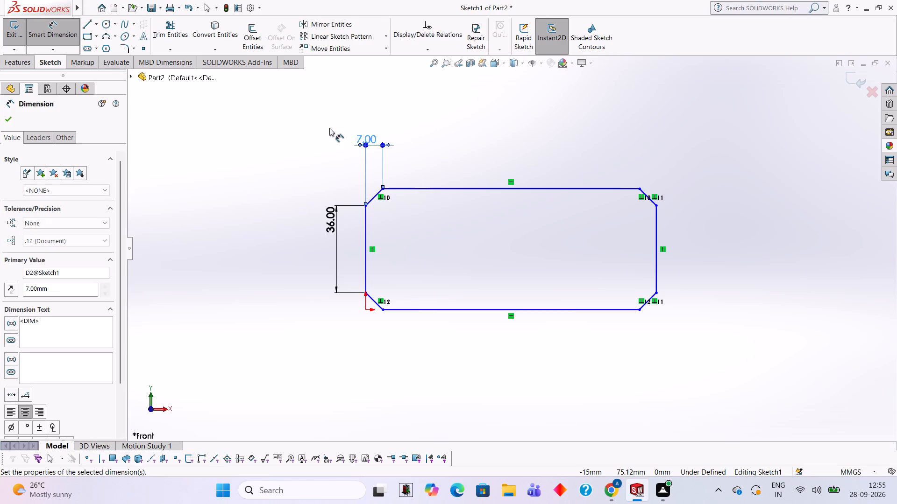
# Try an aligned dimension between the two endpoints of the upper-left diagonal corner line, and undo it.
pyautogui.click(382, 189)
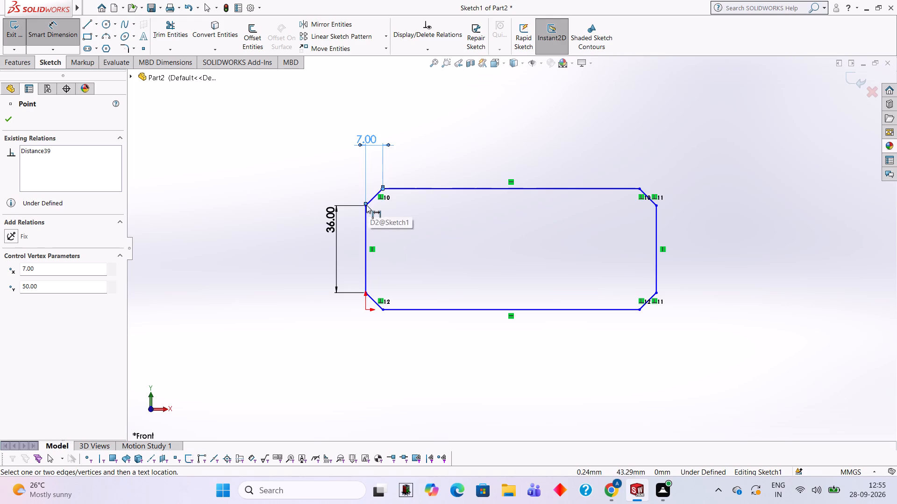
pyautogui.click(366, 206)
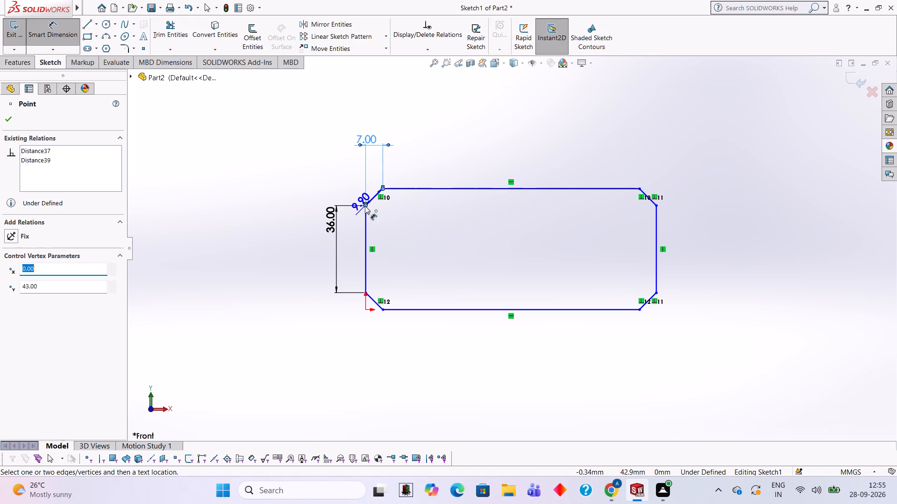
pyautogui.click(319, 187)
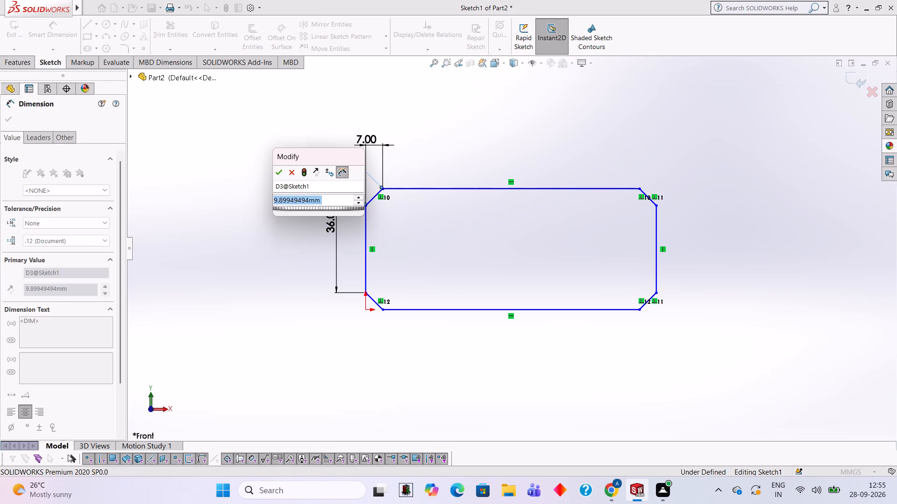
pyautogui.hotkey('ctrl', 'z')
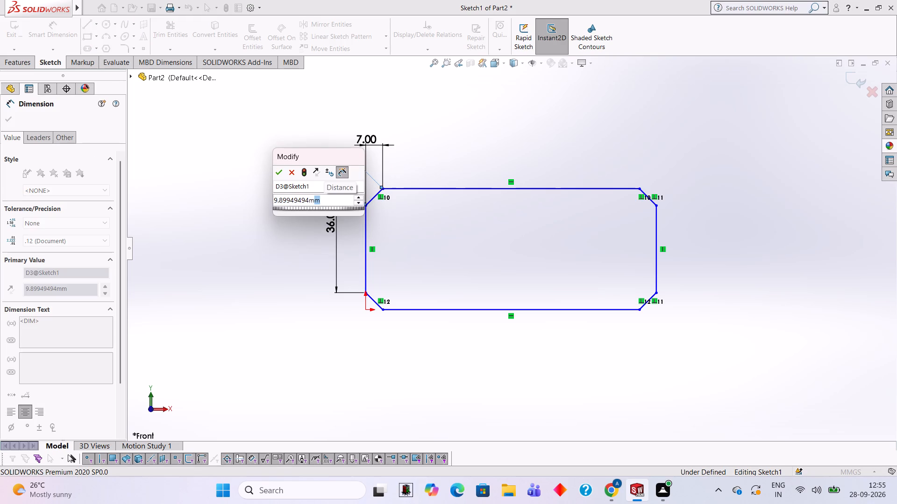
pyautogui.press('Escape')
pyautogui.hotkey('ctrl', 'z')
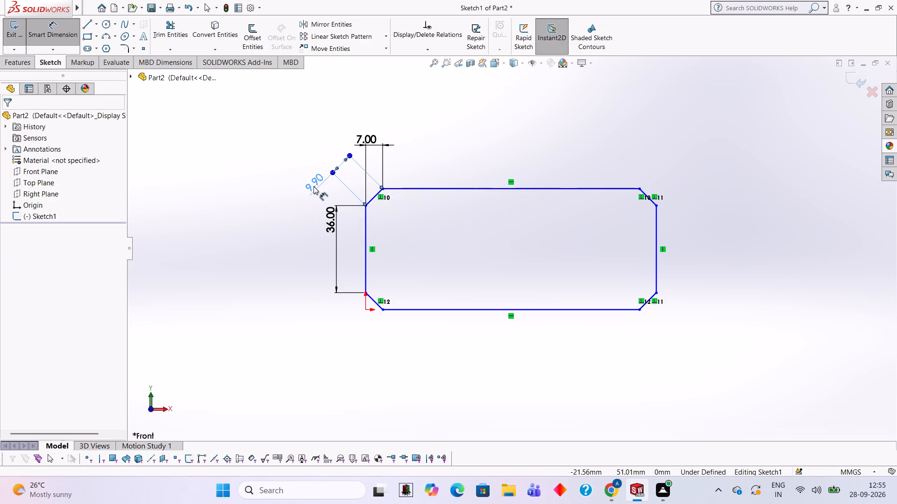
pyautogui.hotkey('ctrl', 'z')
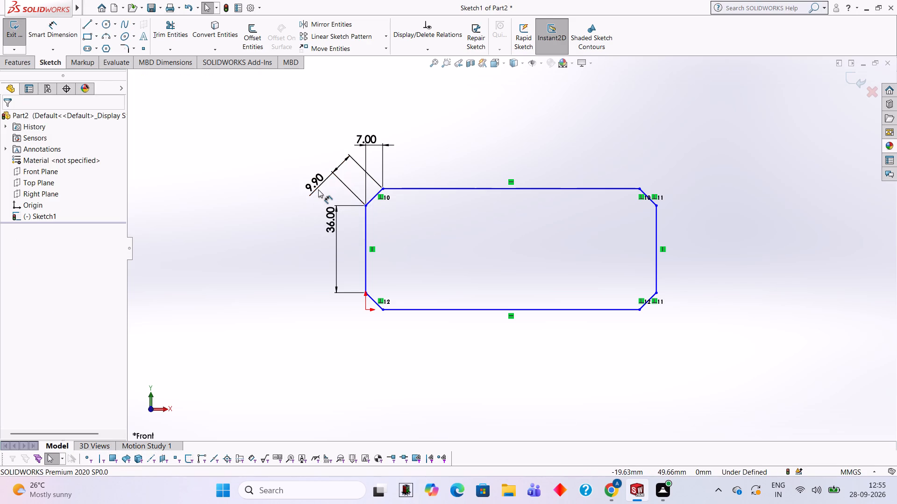
# Dimension the vertical distance between the two endpoints of the upper-left diagonal corner line, placing it outside the profile.
pyautogui.click(61, 28)
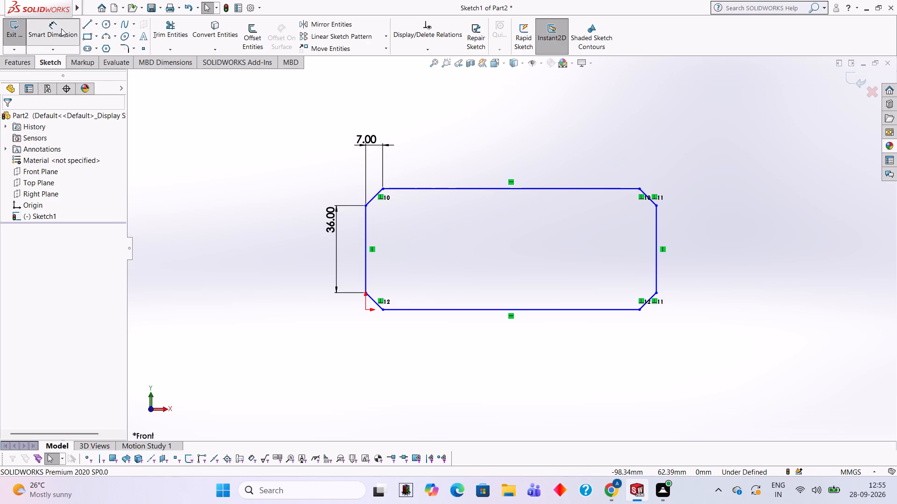
pyautogui.click(382, 188)
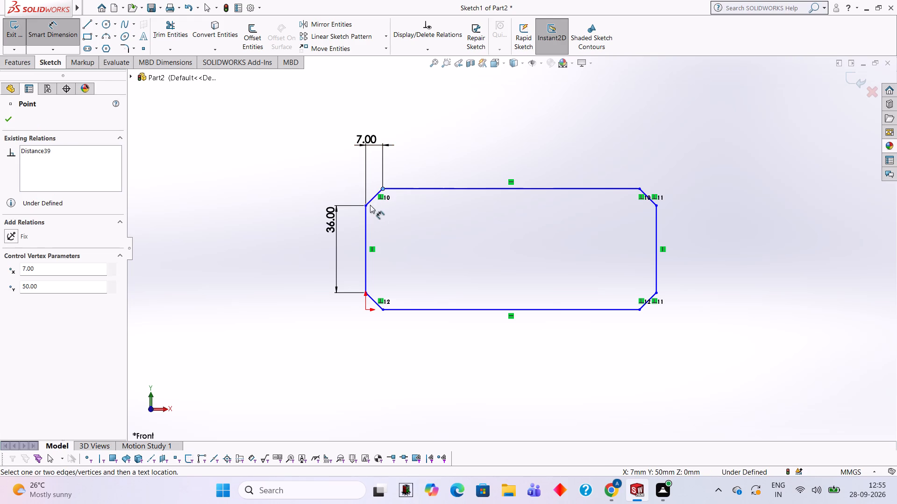
pyautogui.click(365, 205)
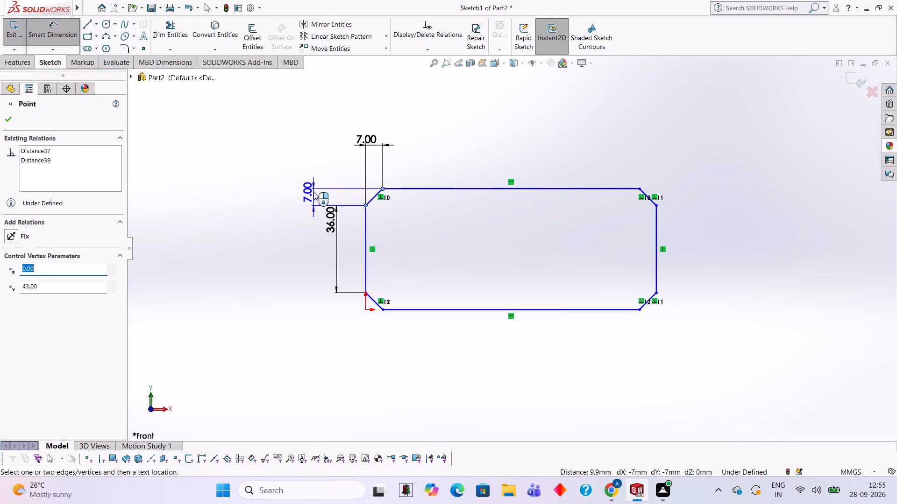
pyautogui.click(313, 193)
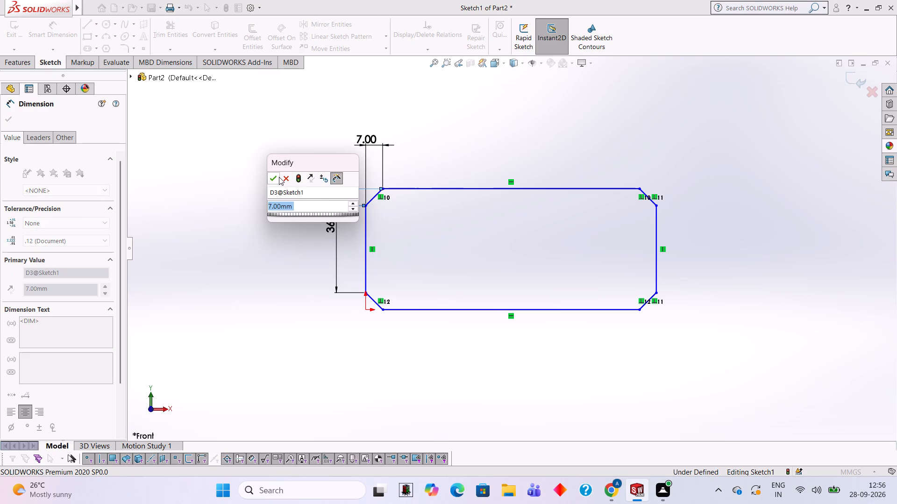
pyautogui.click(279, 177)
pyautogui.click(454, 129)
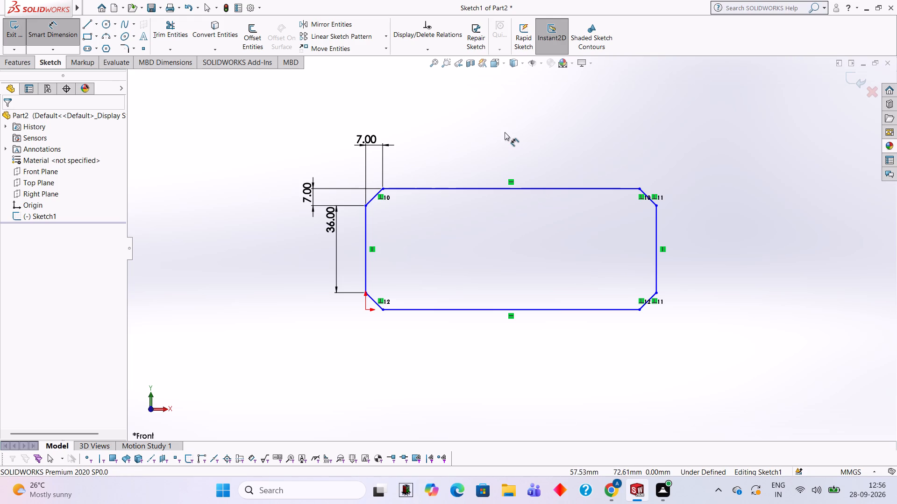
# Extrude the chamfered rectangular profile as a blind boss with a depth of 15 mm.
pyautogui.scroll(-1, 505, 132)
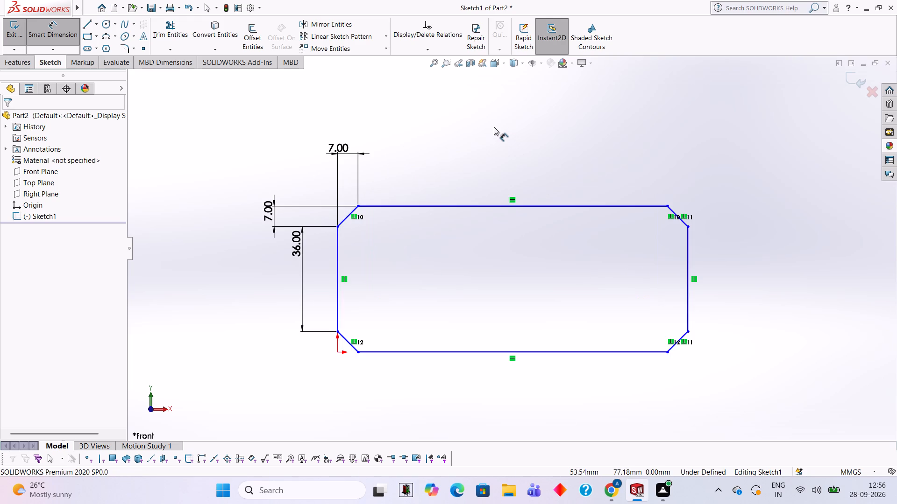
pyautogui.click(86, 21)
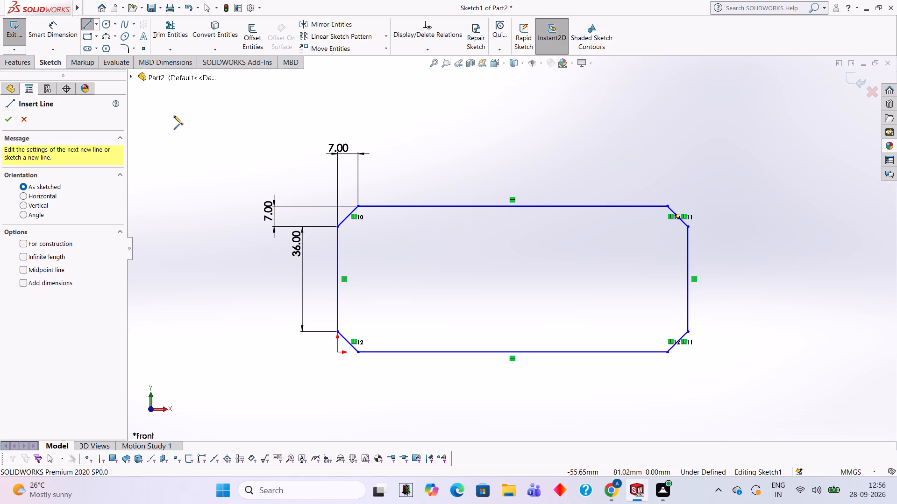
pyautogui.click(21, 59)
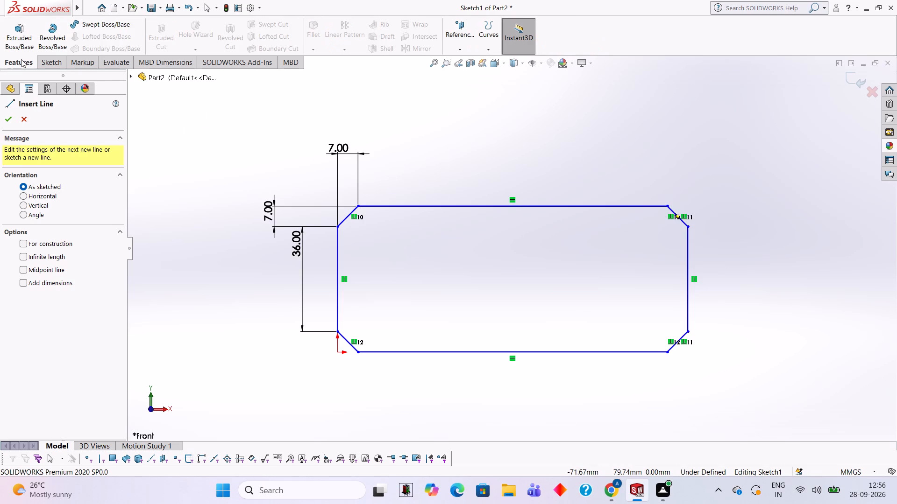
pyautogui.click(31, 33)
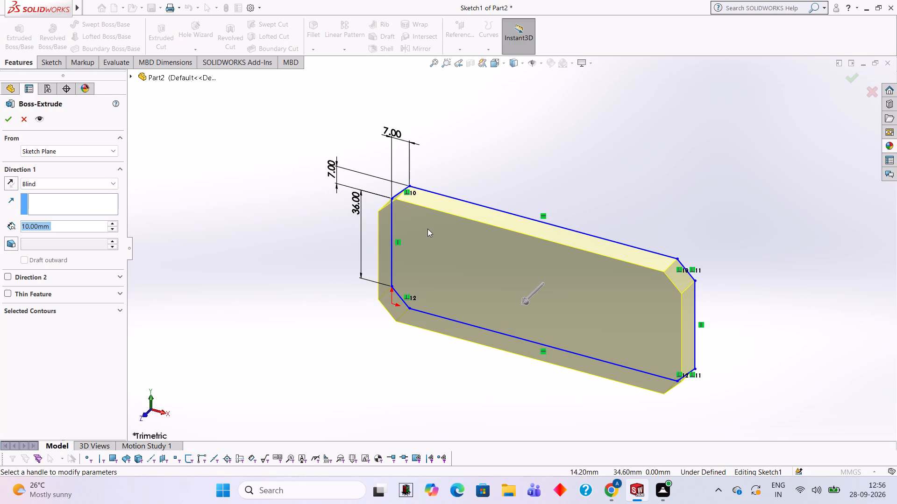
pyautogui.write('15')
pyautogui.press('Return')
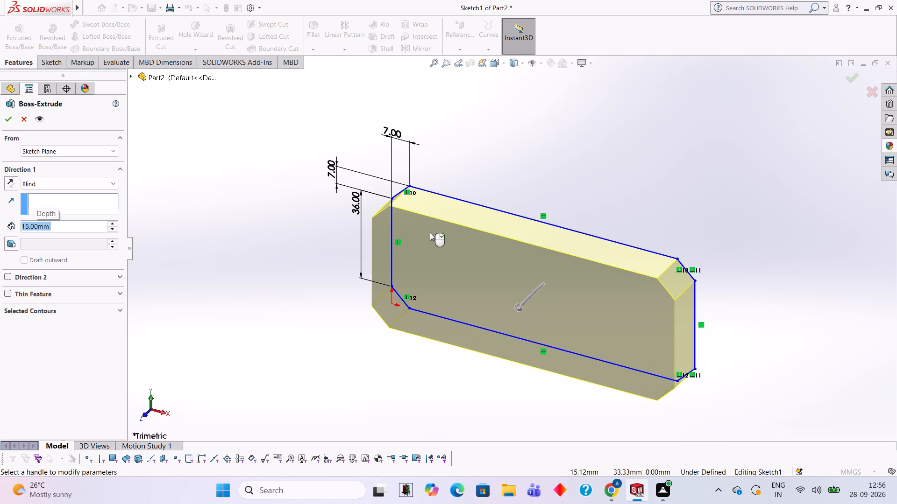
pyautogui.click(11, 118)
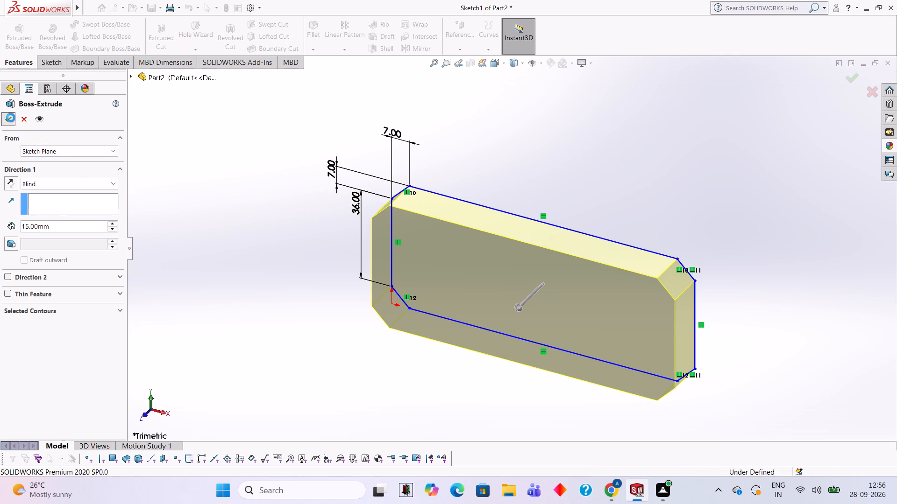
pyautogui.click(289, 260)
# Start a new sketch on the block's long top face and view the face straight on.
pyautogui.moveTo(641, 182); pyautogui.dragTo(659, 288, button='middle')
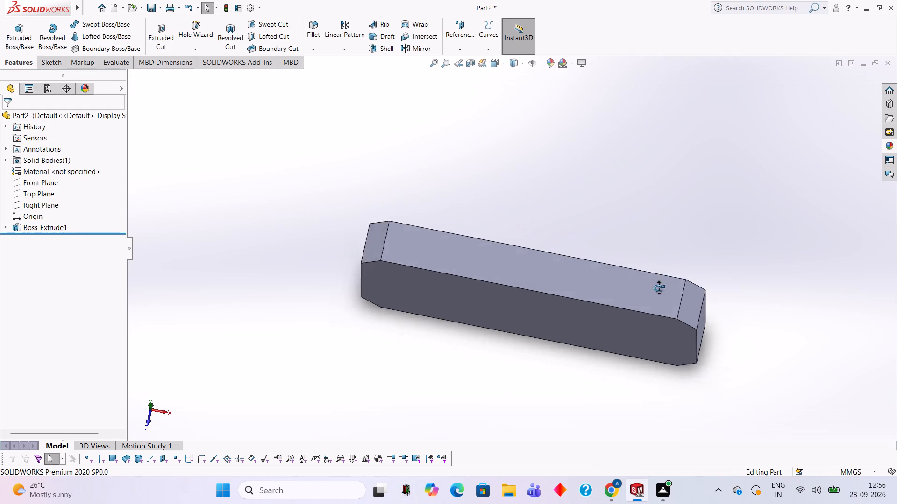
pyautogui.moveTo(659, 288); pyautogui.dragTo(659, 164, button='middle')
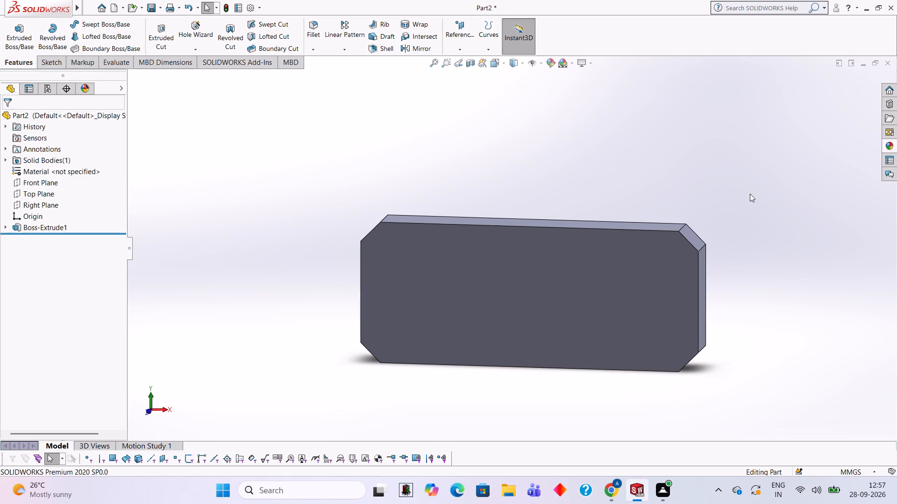
pyautogui.moveTo(757, 187); pyautogui.dragTo(631, 198, button='middle')
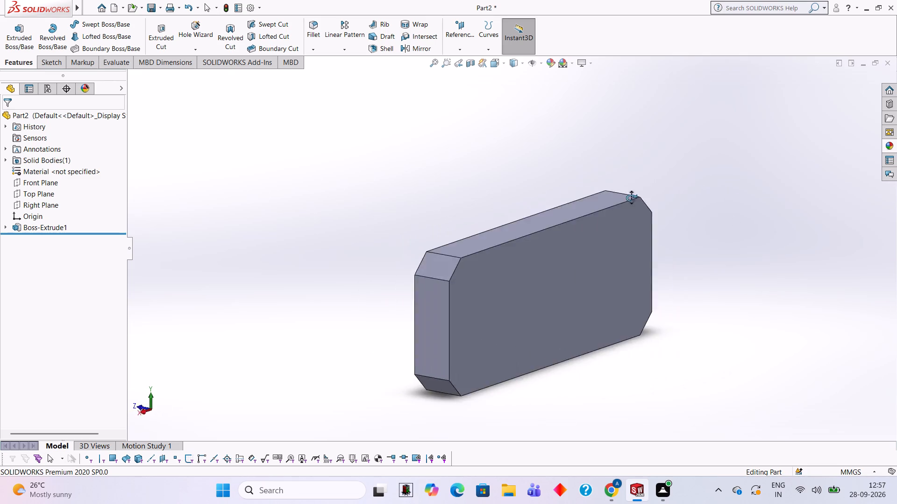
pyautogui.moveTo(631, 198); pyautogui.dragTo(584, 396, button='middle')
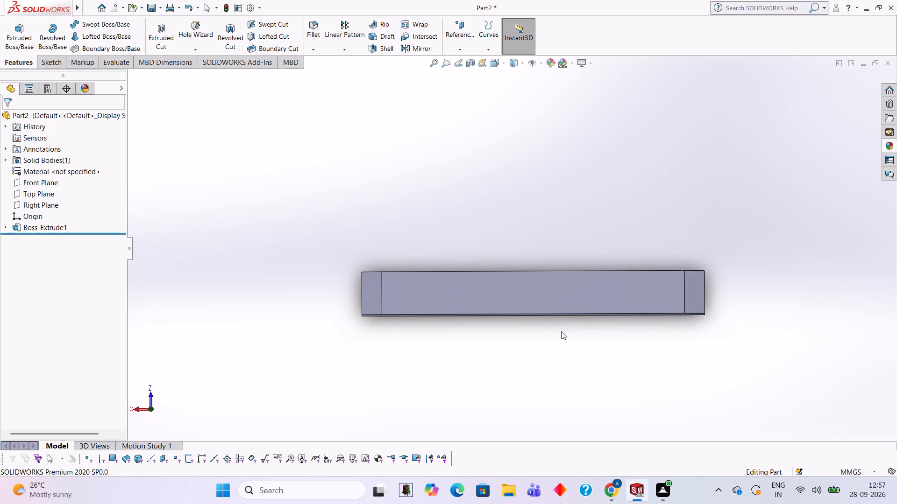
pyautogui.click(543, 278)
pyautogui.click(582, 253)
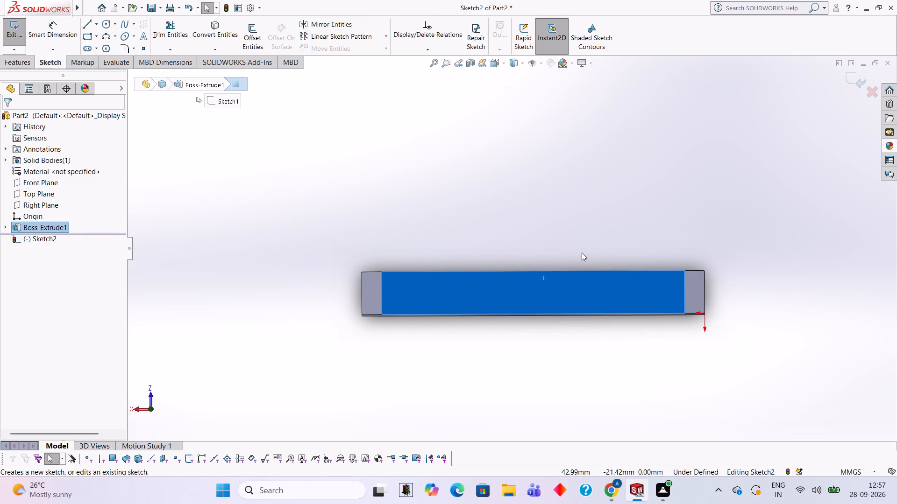
pyautogui.hotkey('ctrl', '8')
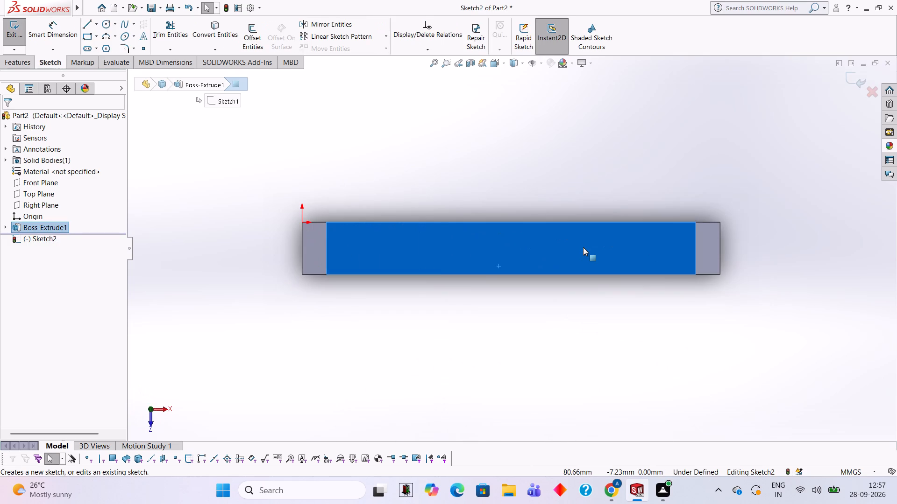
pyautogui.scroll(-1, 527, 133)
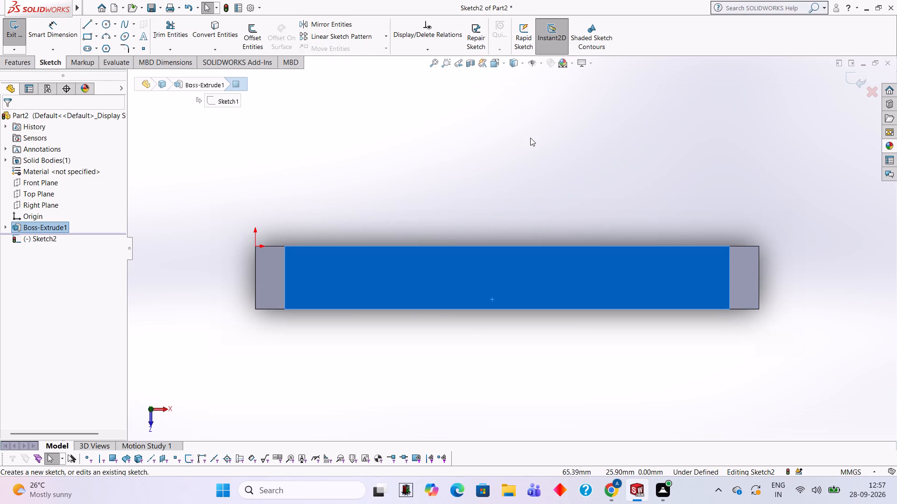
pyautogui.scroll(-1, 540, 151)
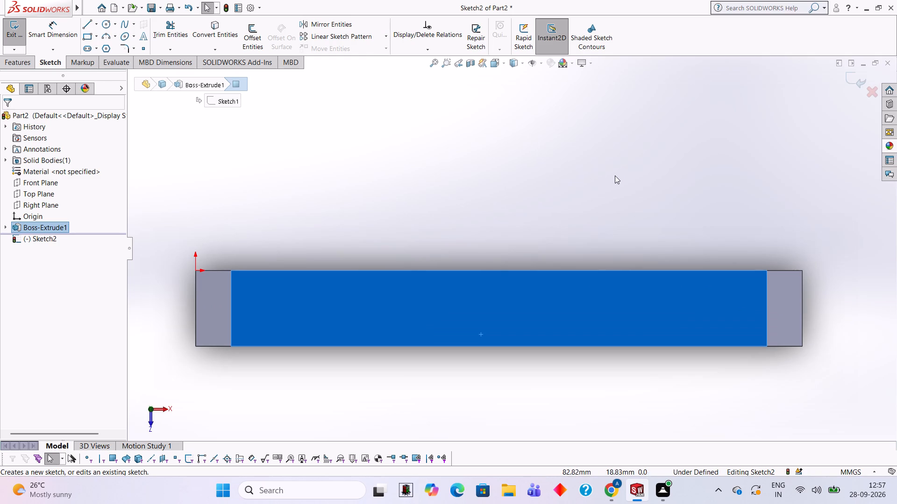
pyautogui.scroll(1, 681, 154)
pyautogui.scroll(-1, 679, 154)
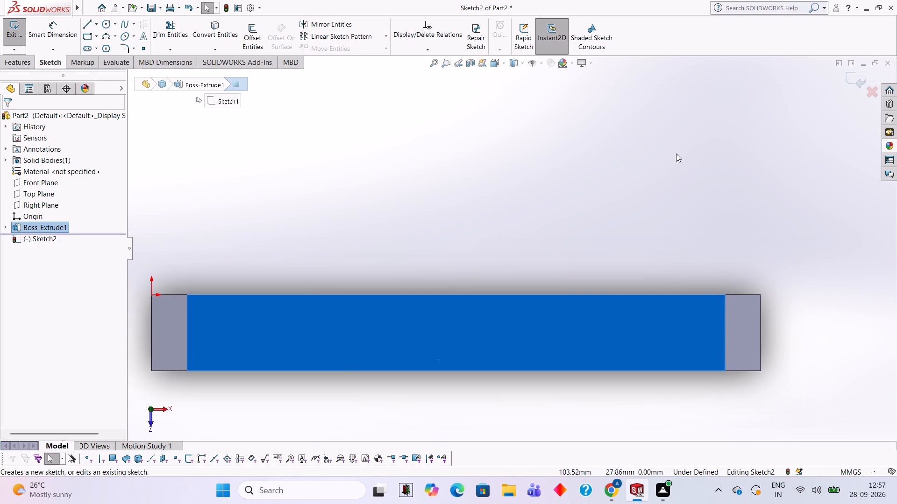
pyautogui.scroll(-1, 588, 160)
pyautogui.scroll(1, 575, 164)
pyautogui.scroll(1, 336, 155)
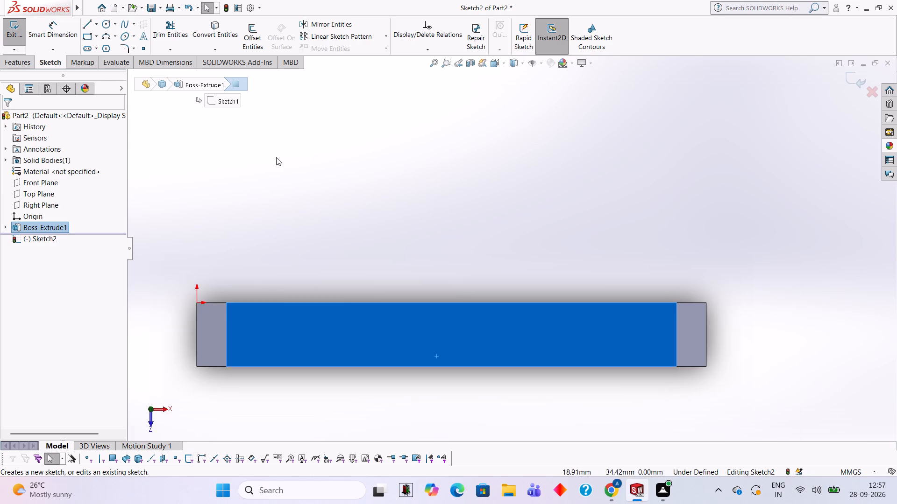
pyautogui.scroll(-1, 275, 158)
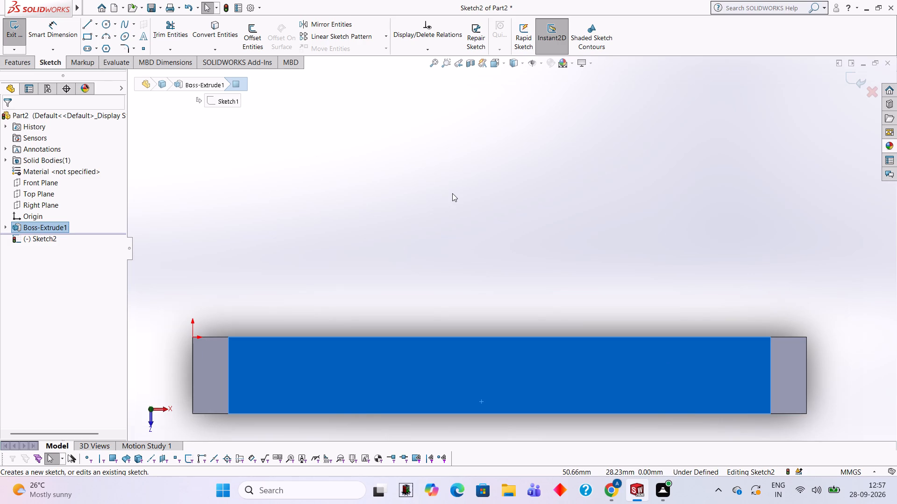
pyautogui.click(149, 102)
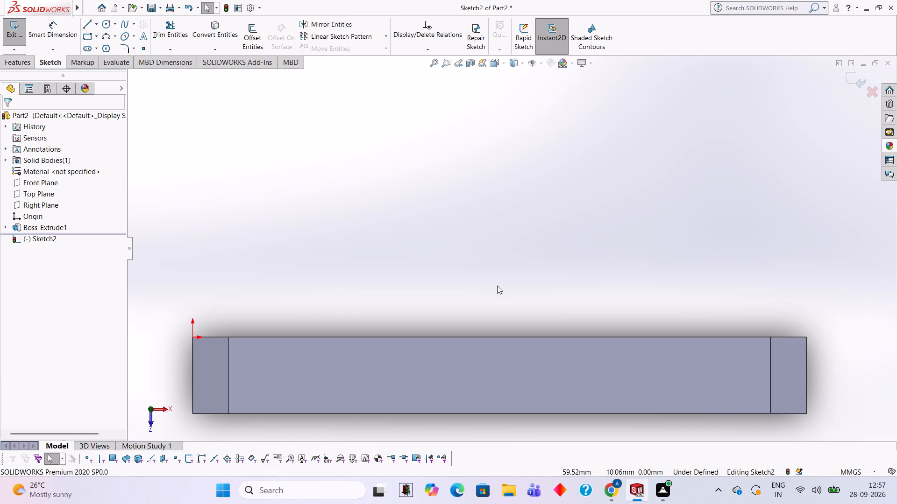
# Examine the extruded block's front, underside, end and top faces from different angles.
pyautogui.moveTo(558, 308); pyautogui.dragTo(568, 203, button='middle')
pyautogui.scroll(3, 561, 210)
pyautogui.moveTo(523, 375); pyautogui.dragTo(519, 373, button='middle')
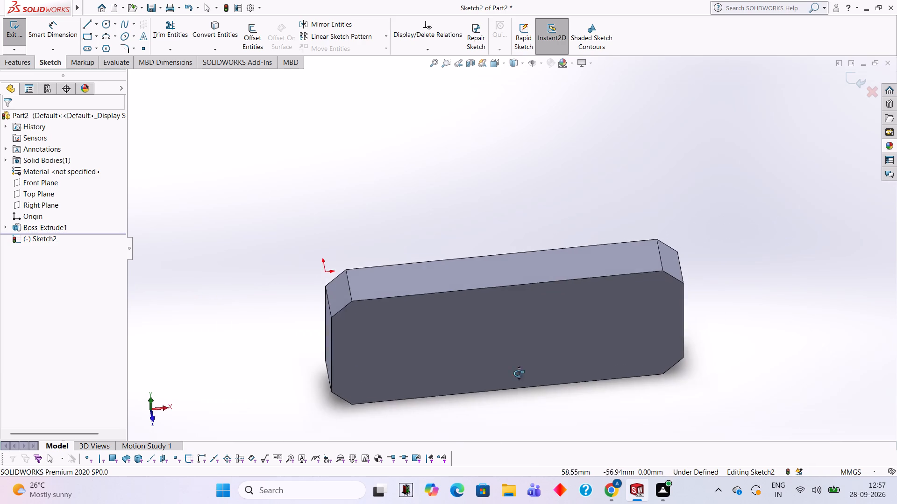
pyautogui.moveTo(519, 373); pyautogui.dragTo(513, 248, button='middle')
pyautogui.scroll(1, 513, 248)
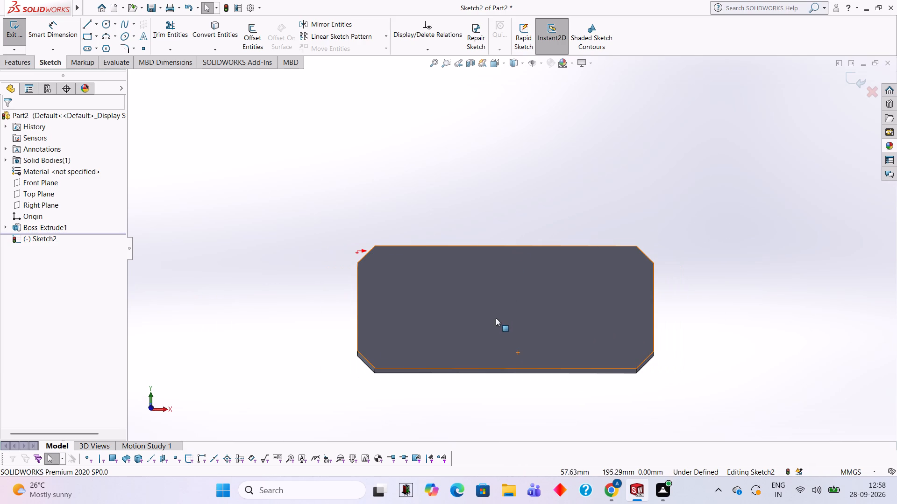
pyautogui.moveTo(498, 404); pyautogui.dragTo(506, 234, button='middle')
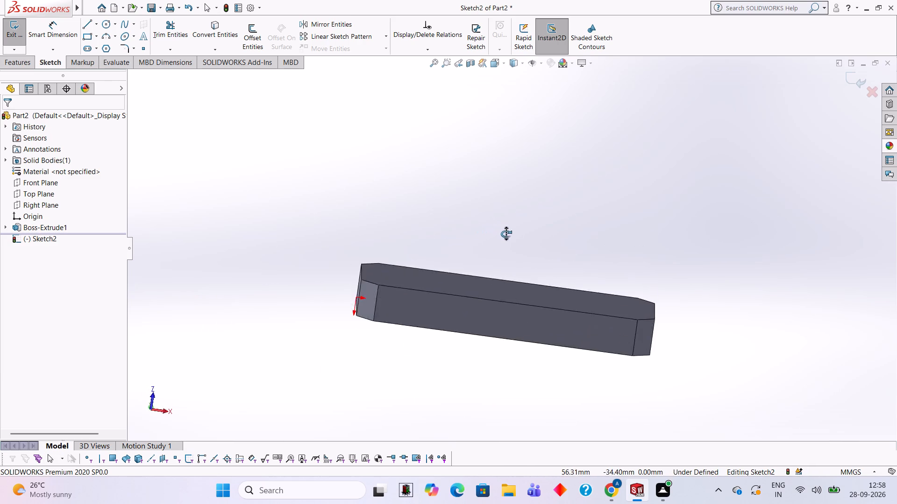
pyautogui.moveTo(506, 234); pyautogui.dragTo(494, 211, button='middle')
pyautogui.moveTo(492, 210); pyautogui.dragTo(590, 229, button='middle')
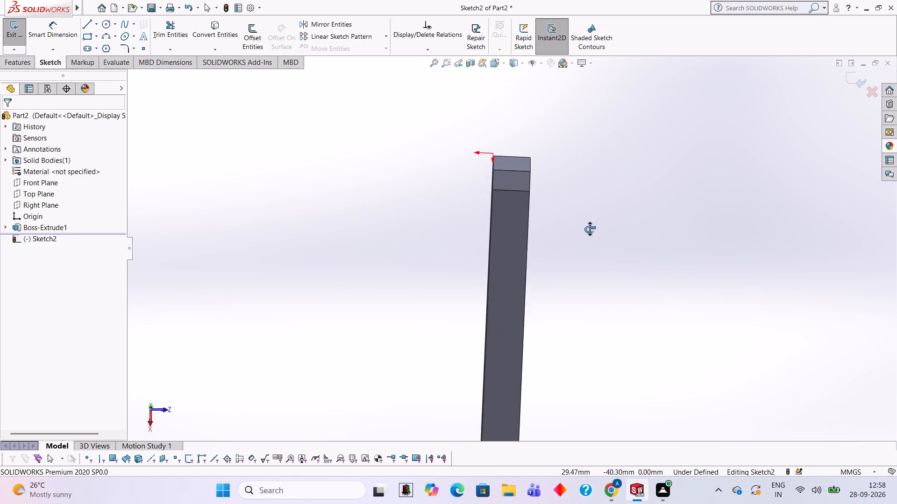
pyautogui.moveTo(590, 229); pyautogui.dragTo(537, 432, button='middle')
pyautogui.moveTo(614, 194); pyautogui.dragTo(599, 291, button='middle')
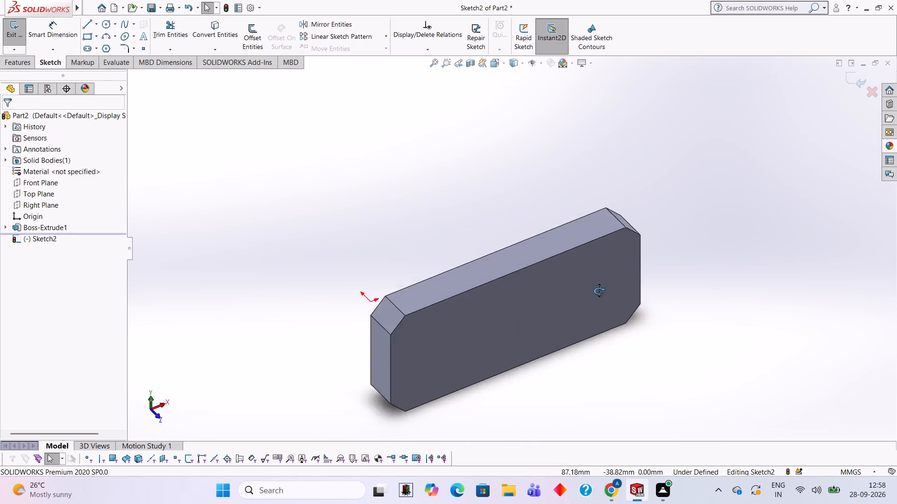
pyautogui.moveTo(599, 291); pyautogui.dragTo(575, 407, button='middle')
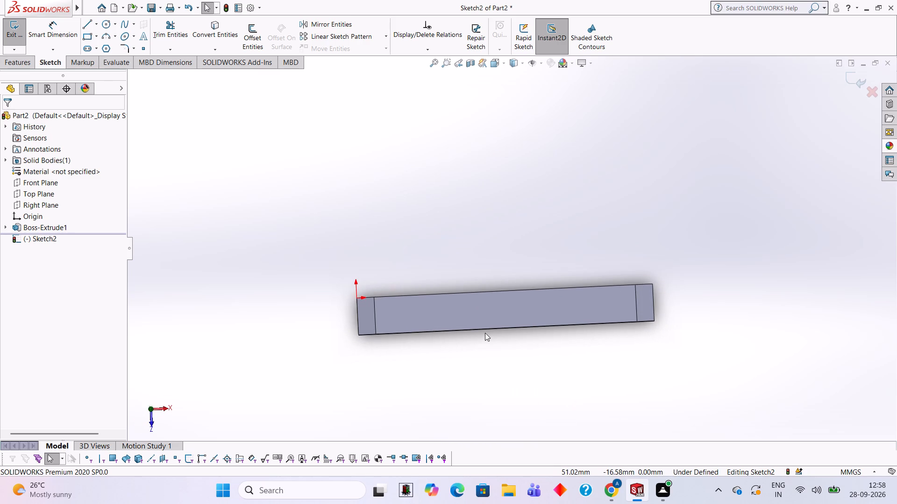
# Leave the empty sketch, start a new sketch on the block's long top face, and view the face straight on.
pyautogui.click(516, 309)
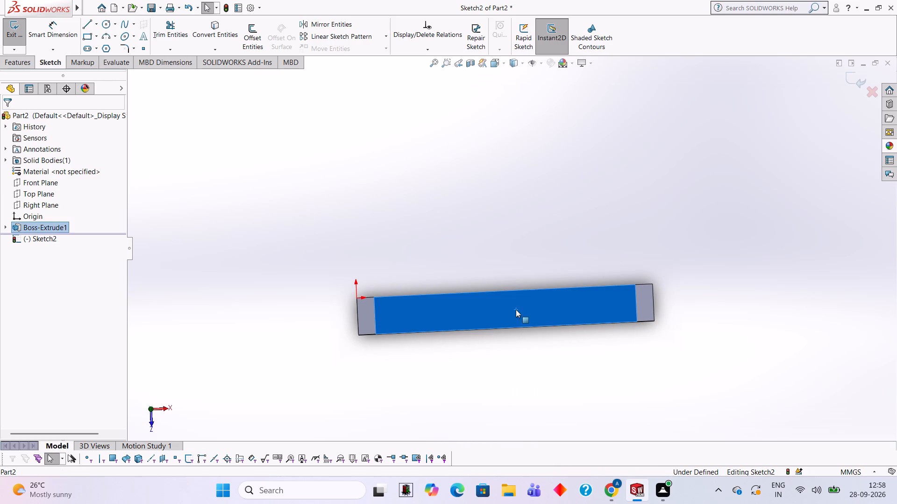
pyautogui.click(852, 75)
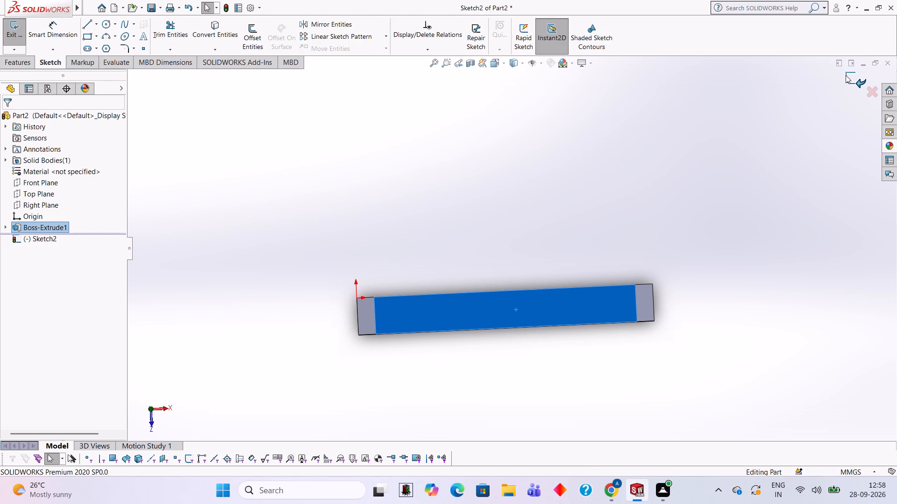
pyautogui.click(528, 302)
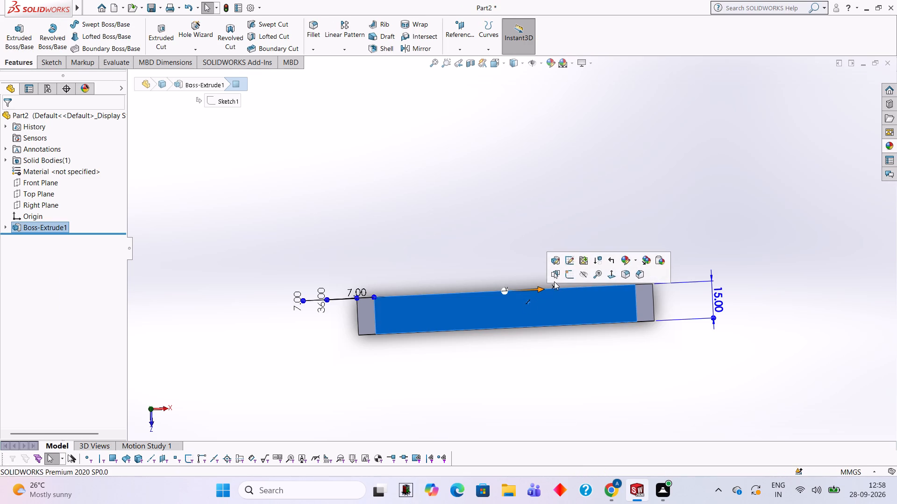
pyautogui.click(569, 273)
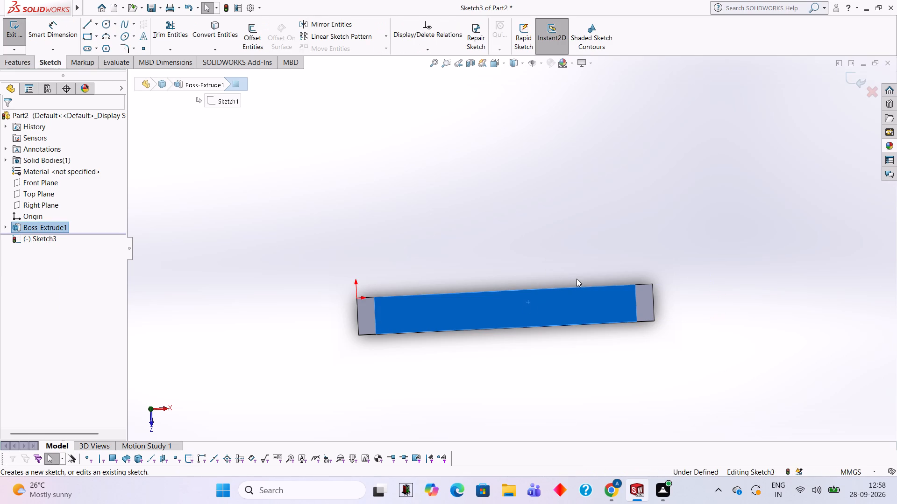
pyautogui.hotkey('ctrl', '8')
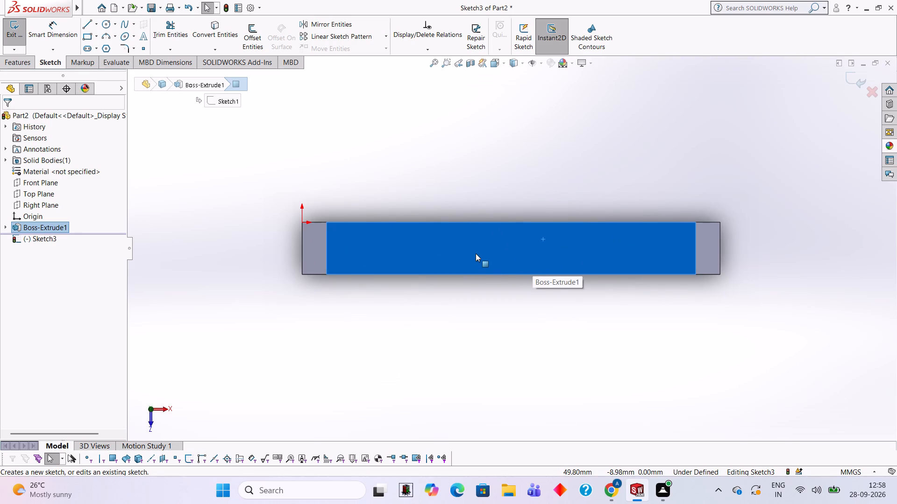
# In Calculator, divide 43 by 2 to get half of the profile's base width, and close it.
pyautogui.press('4')
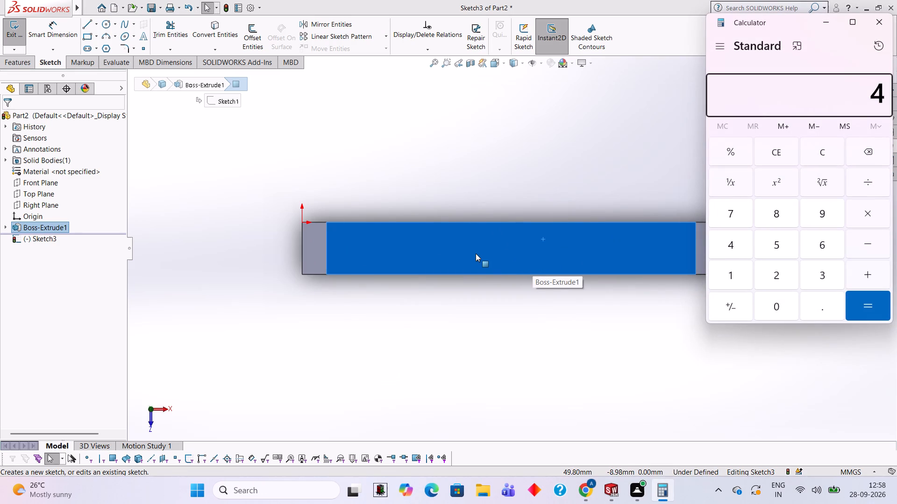
pyautogui.write('3/2')
pyautogui.press('Return')
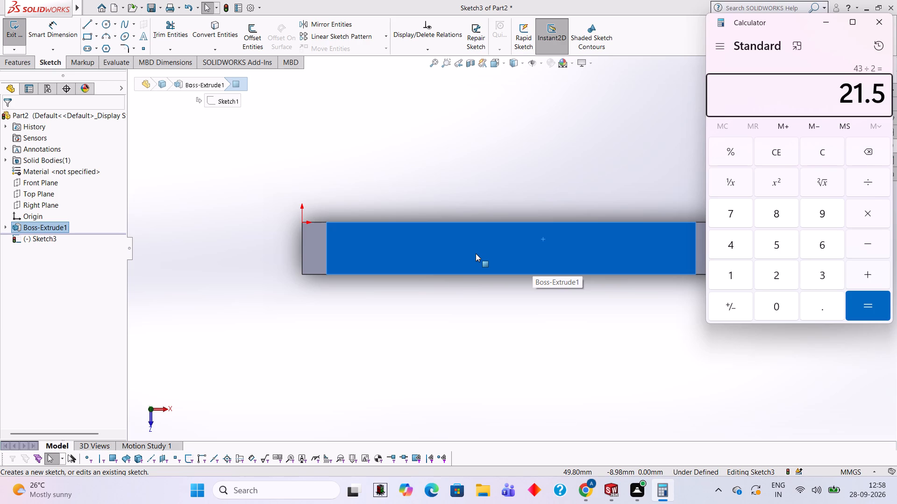
pyautogui.click(885, 23)
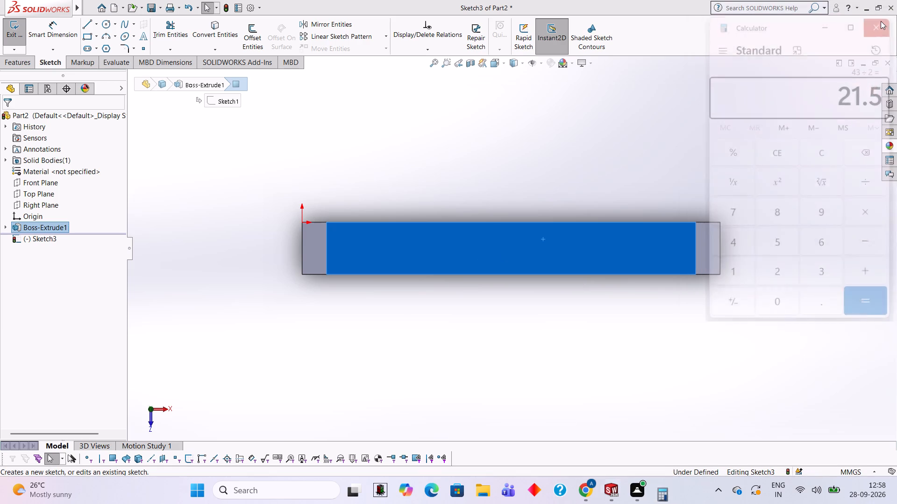
# Sketch a 21.5 mm line rightward from the midpoint of the face's lower edge, followed by a 43 mm line back along that edge.
pyautogui.click(82, 26)
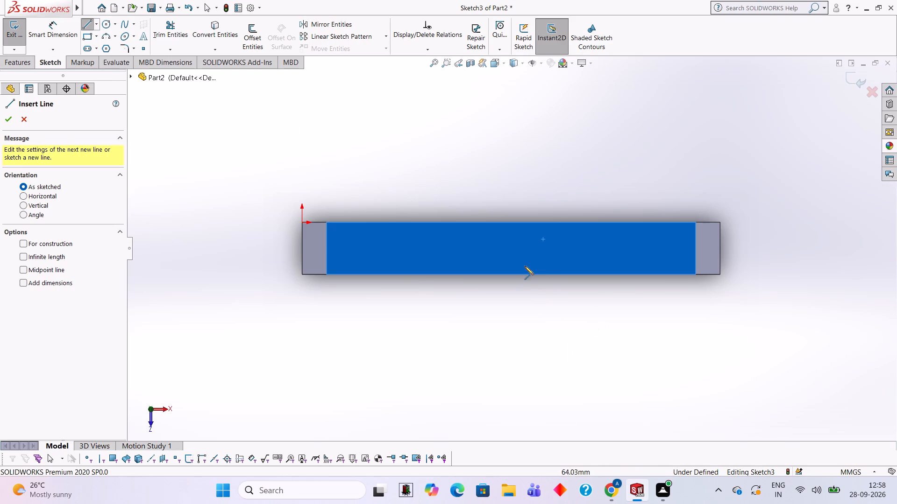
pyautogui.click(512, 273)
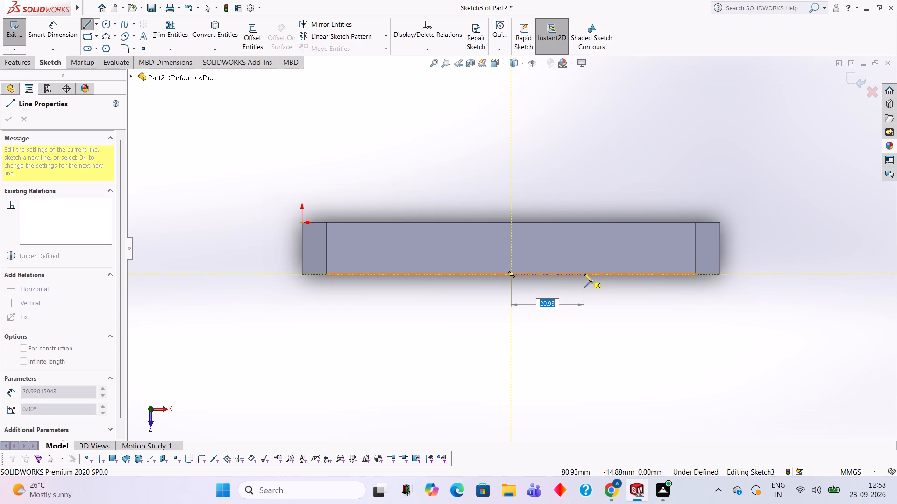
pyautogui.write('21.5')
pyautogui.press('Return')
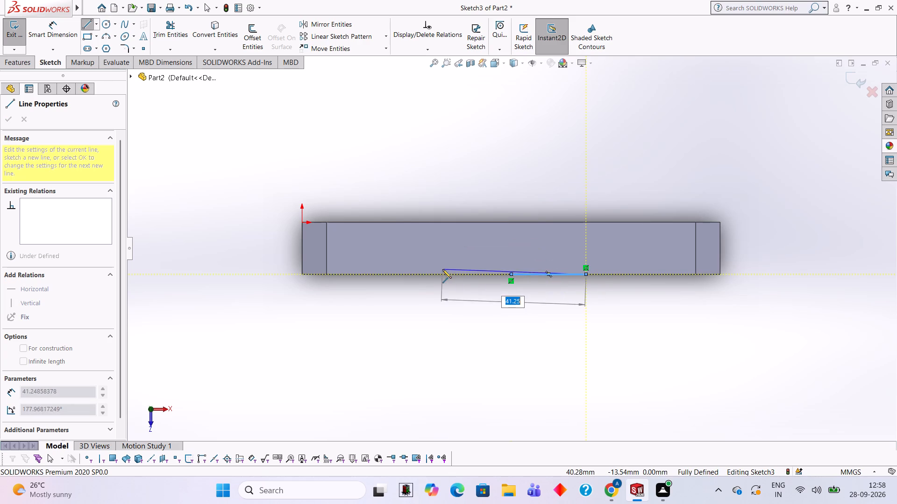
pyautogui.write('43')
pyautogui.press('Return')
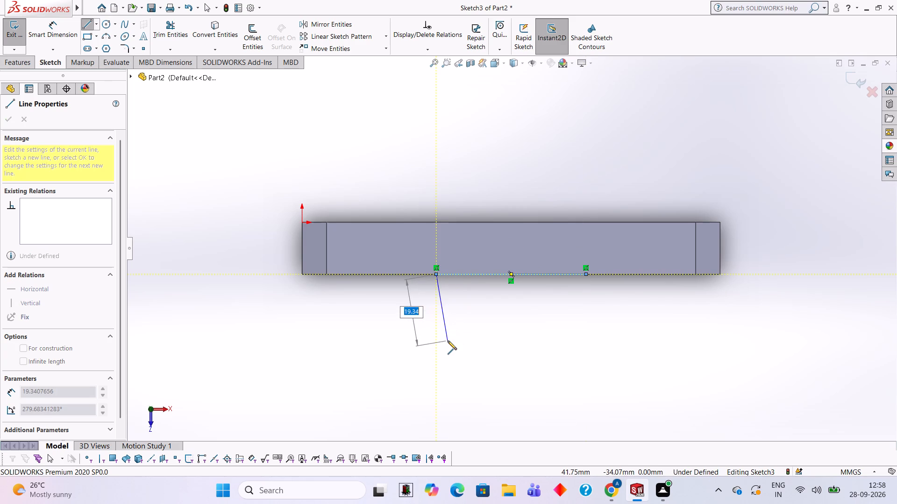
pyautogui.press('Escape')
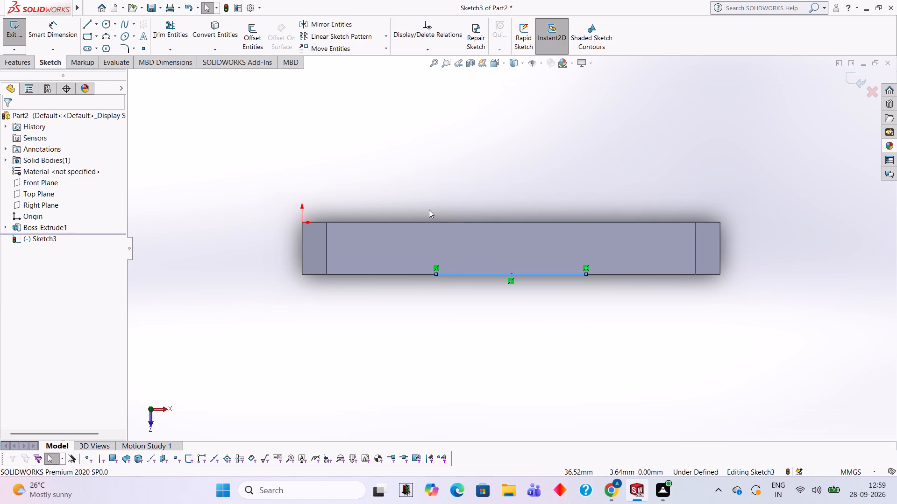
# From the base line's left end, sketch a 2.31 mm line inward along the edge and a 7 mm vertical line up from it.
pyautogui.click(93, 24)
pyautogui.click(434, 273)
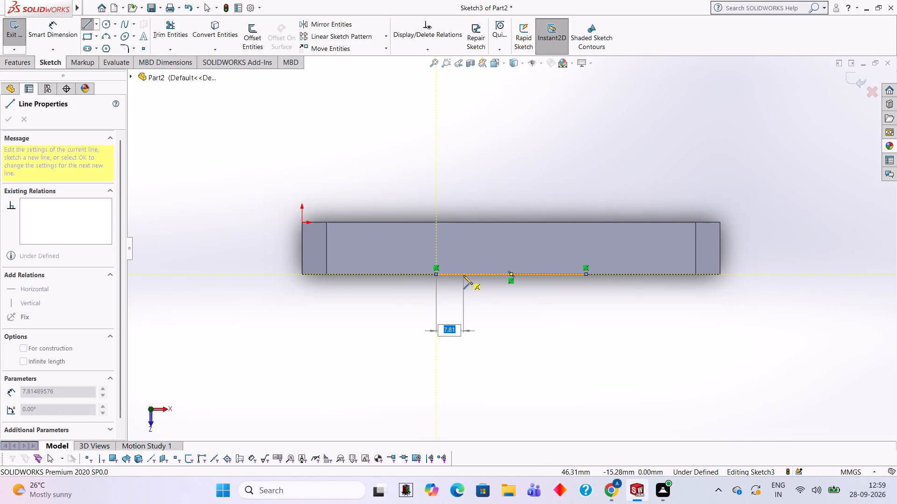
pyautogui.write('2.31')
pyautogui.press('Return')
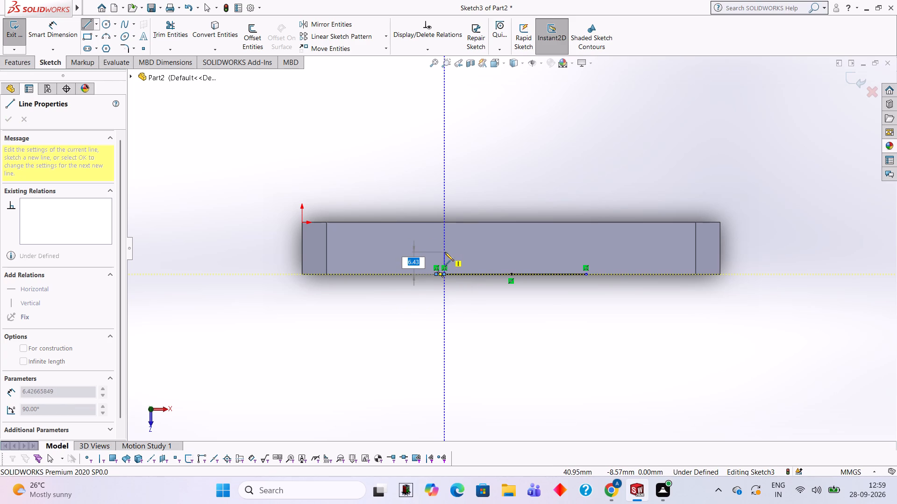
pyautogui.press('7')
pyautogui.press('Return')
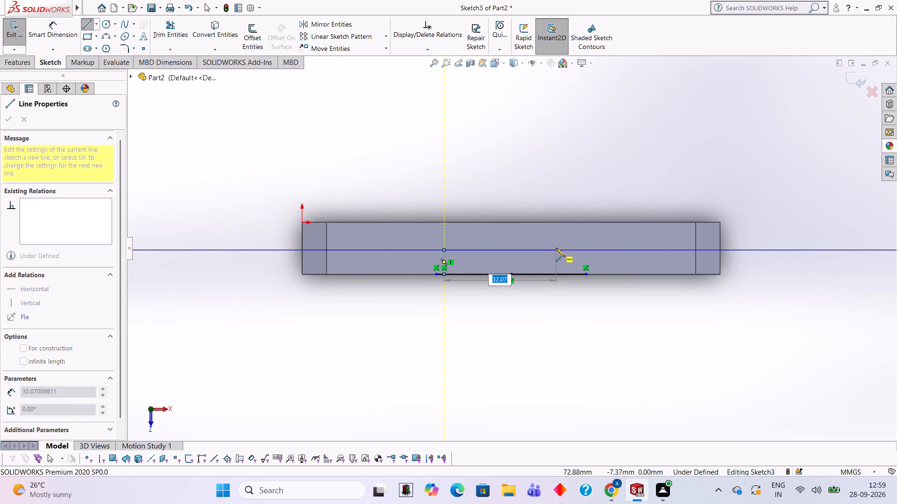
pyautogui.press('Escape')
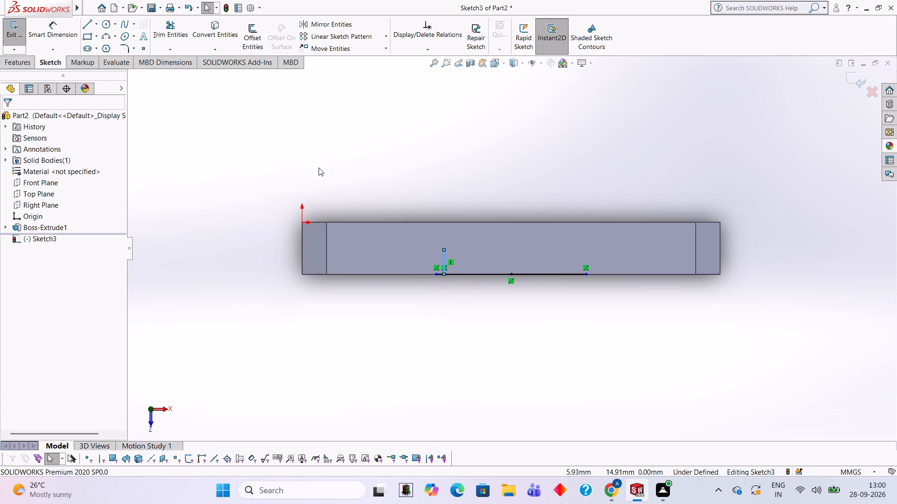
# From the base line's right end, sketch a 2.31 mm line inward along the edge and a 7 mm vertical line up from it.
pyautogui.click(85, 28)
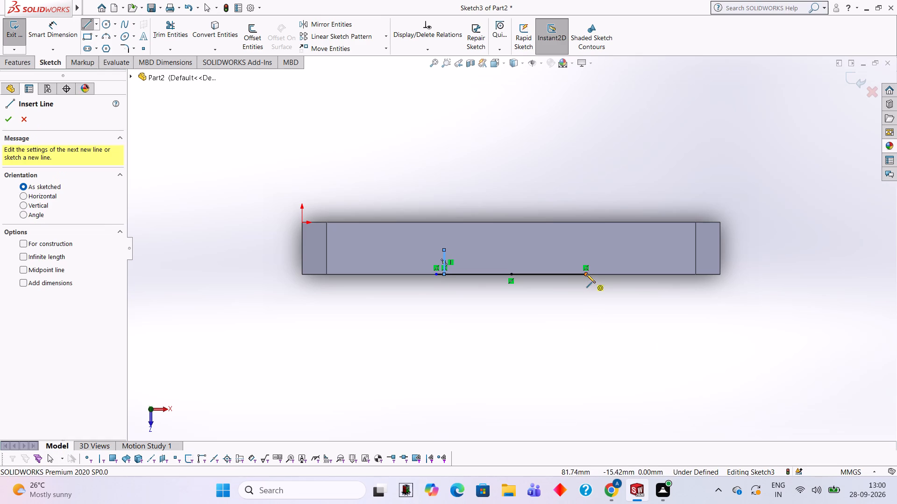
pyautogui.click(586, 274)
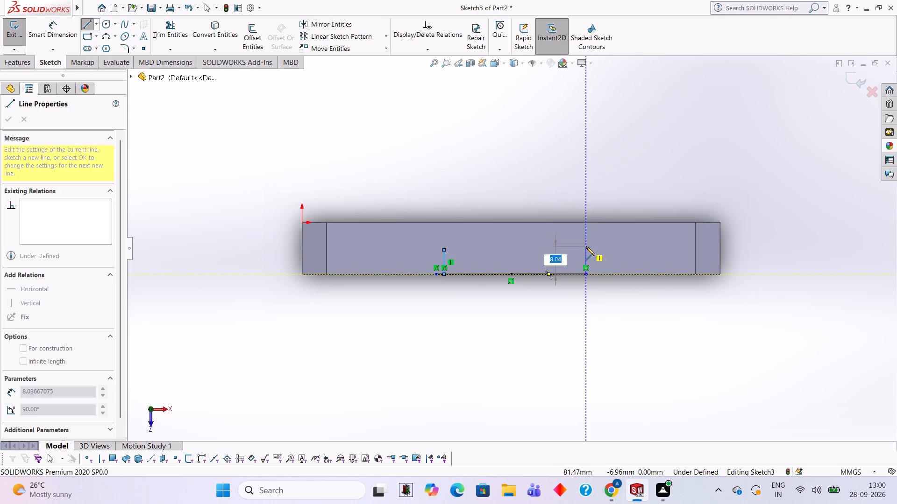
pyautogui.write('2.')
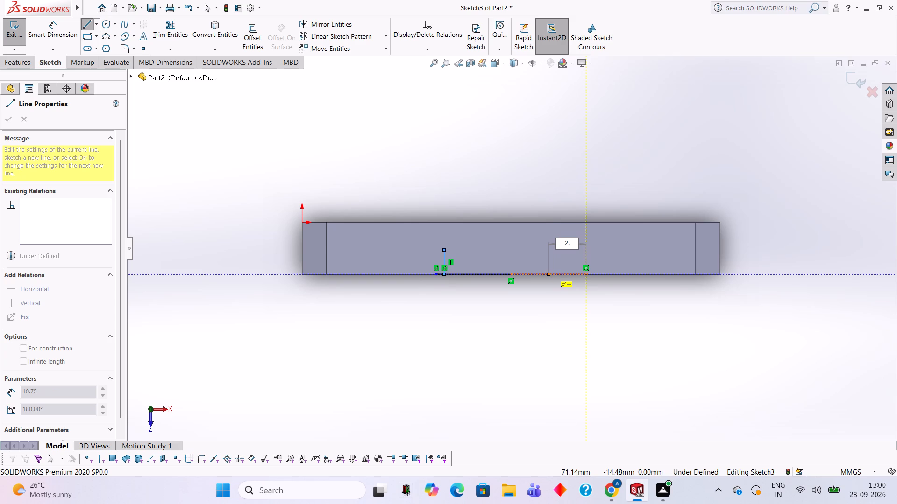
pyautogui.press('3')
pyautogui.press('1')
pyautogui.press('Return')
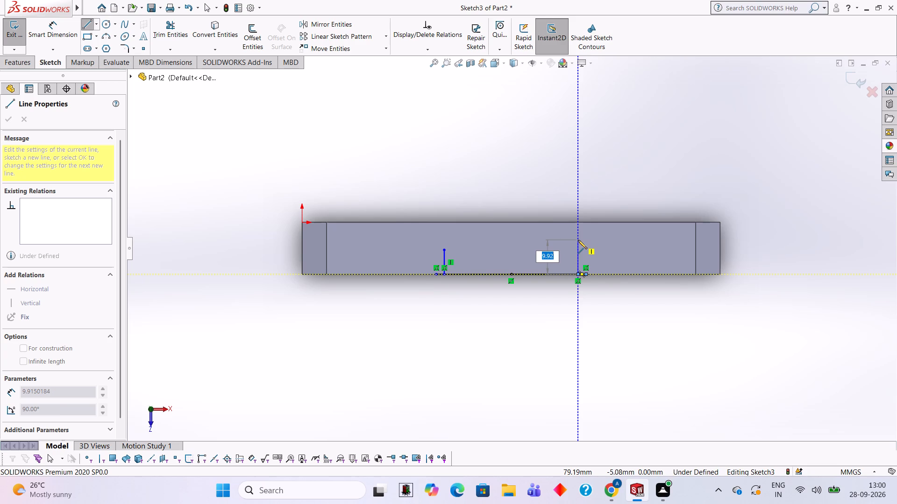
pyautogui.press('7')
pyautogui.press('Return')
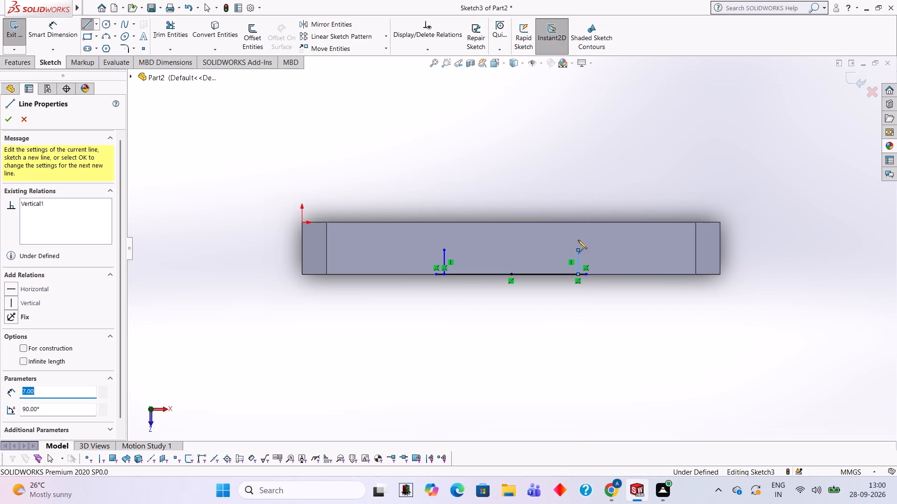
# Join the tops of the two vertical lines horizontally and draw slanted sides from the base line's ends to those top corners.
pyautogui.click(443, 249)
pyautogui.scroll(-2, 551, 296)
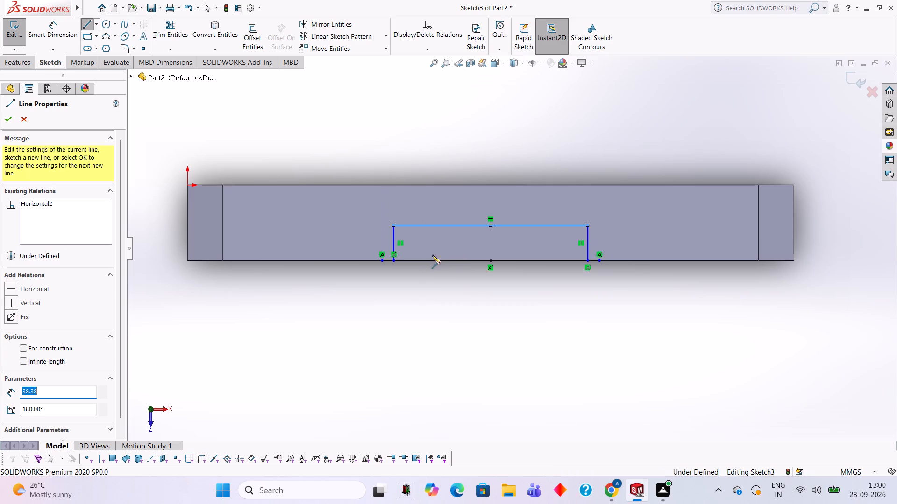
pyautogui.click(382, 260)
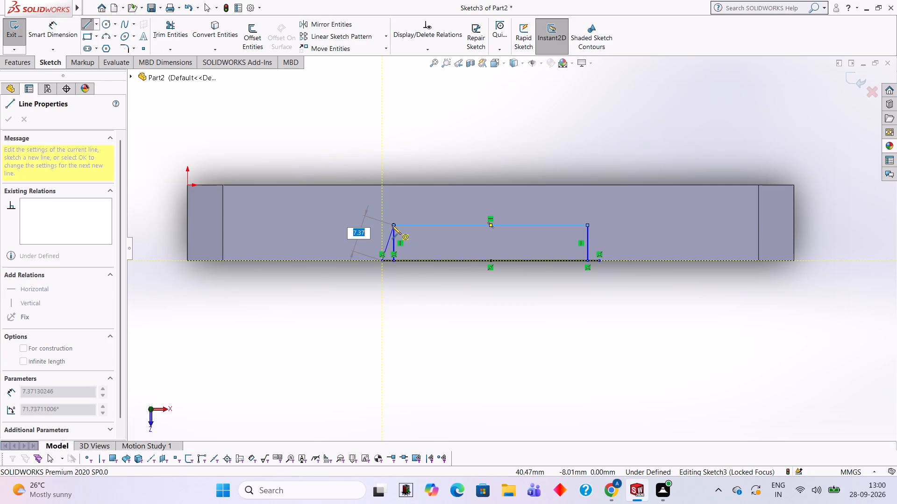
pyautogui.click(392, 224)
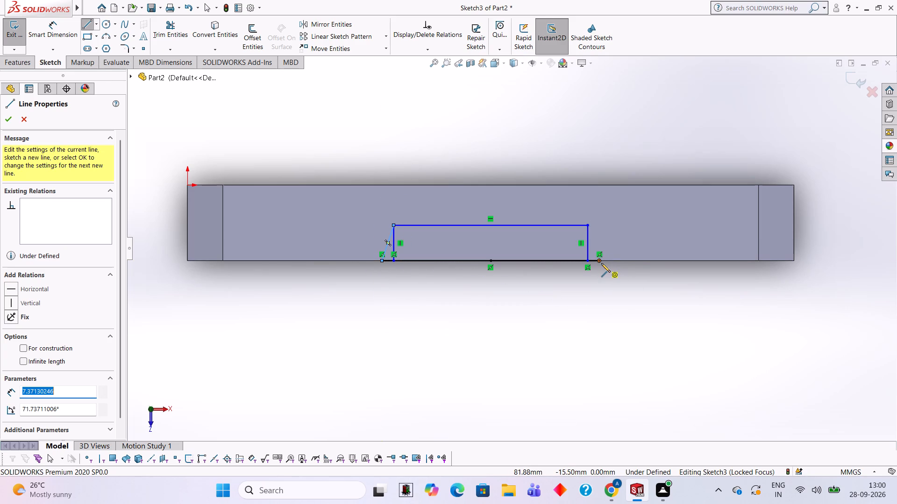
pyautogui.click(598, 260)
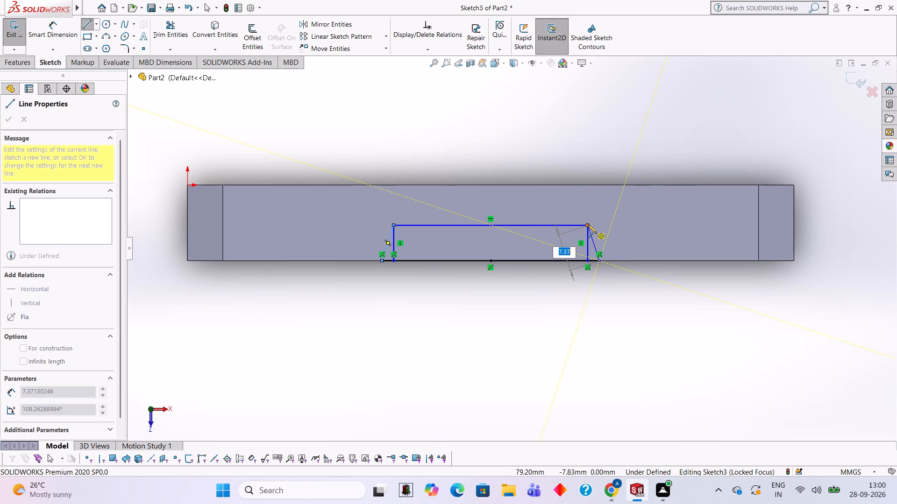
pyautogui.click(588, 224)
# Trim away the two 7 mm vertical helper lines inside the trapezoid.
pyautogui.click(172, 36)
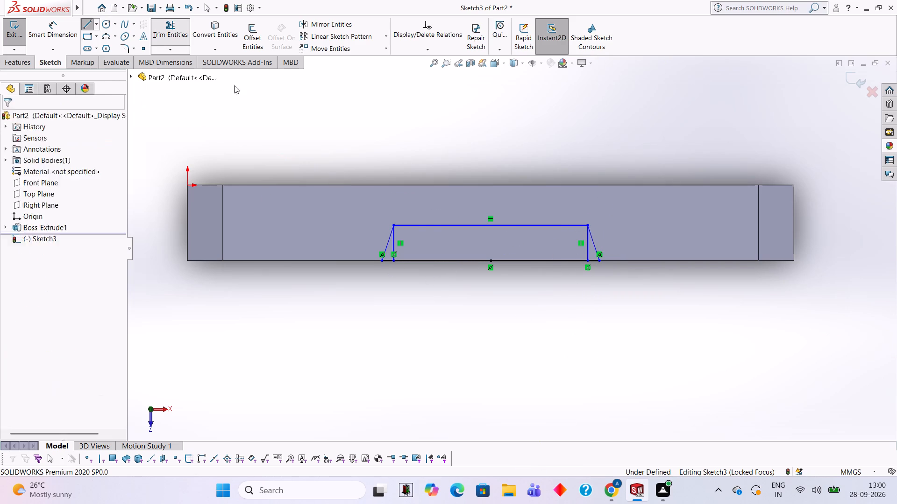
pyautogui.click(393, 240)
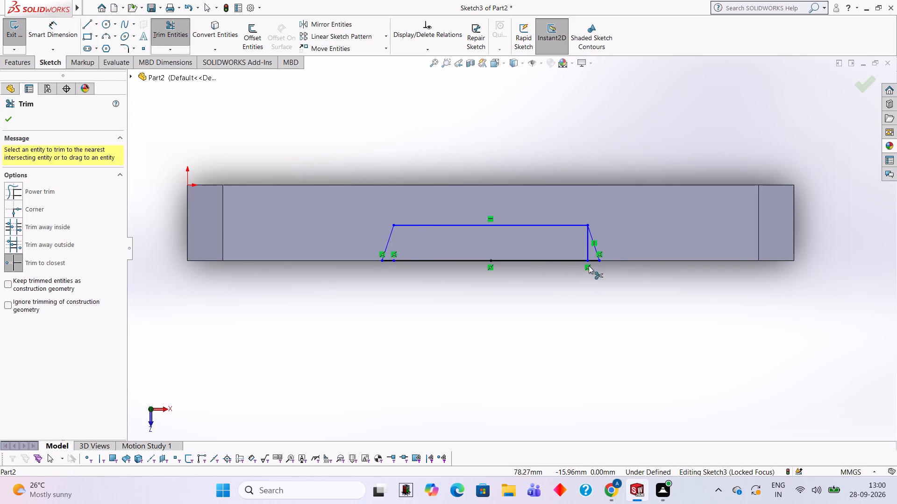
pyautogui.click(587, 246)
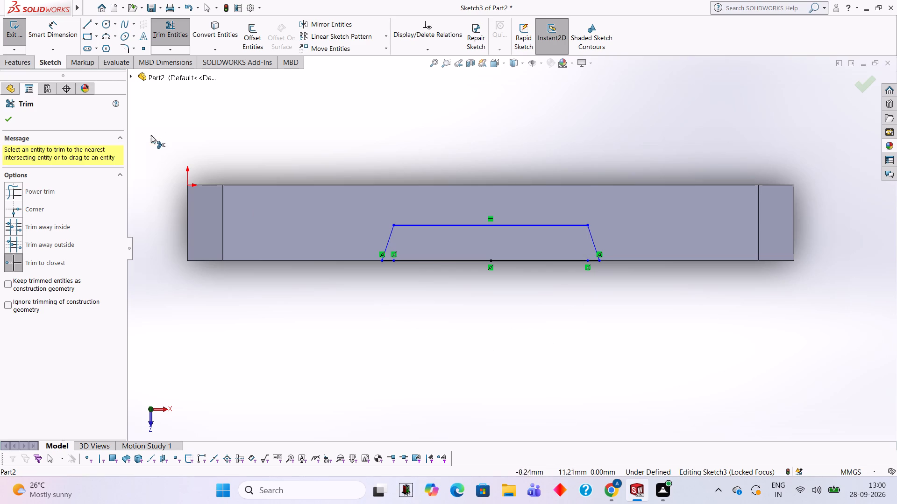
# Dimension the horizontal distance between the two endpoints of the left slanted side, placing it below the profile.
pyautogui.click(75, 34)
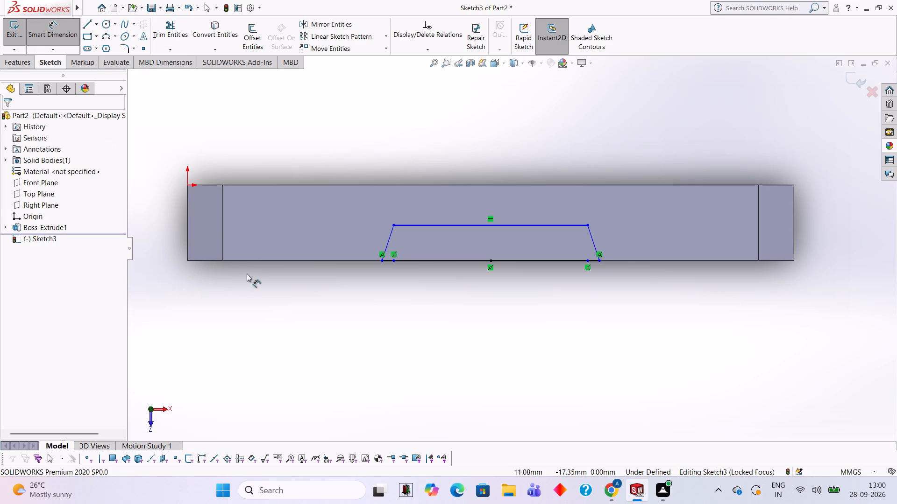
pyautogui.click(382, 260)
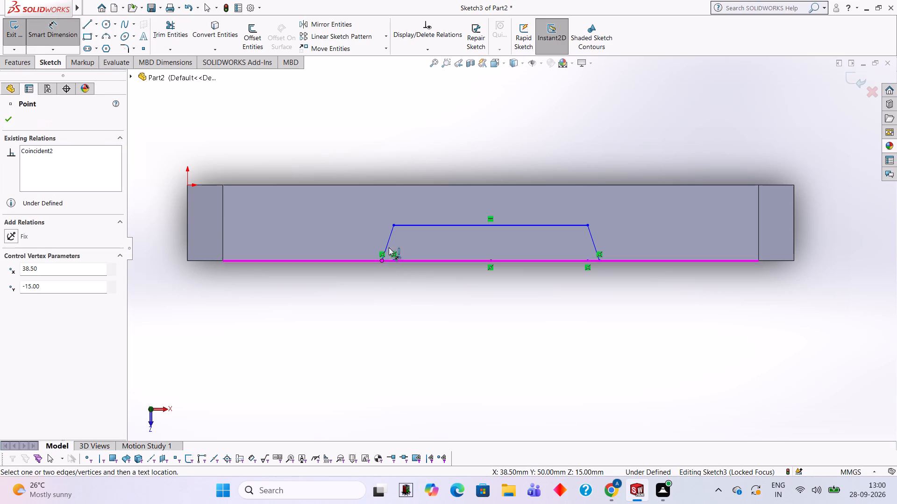
pyautogui.click(393, 224)
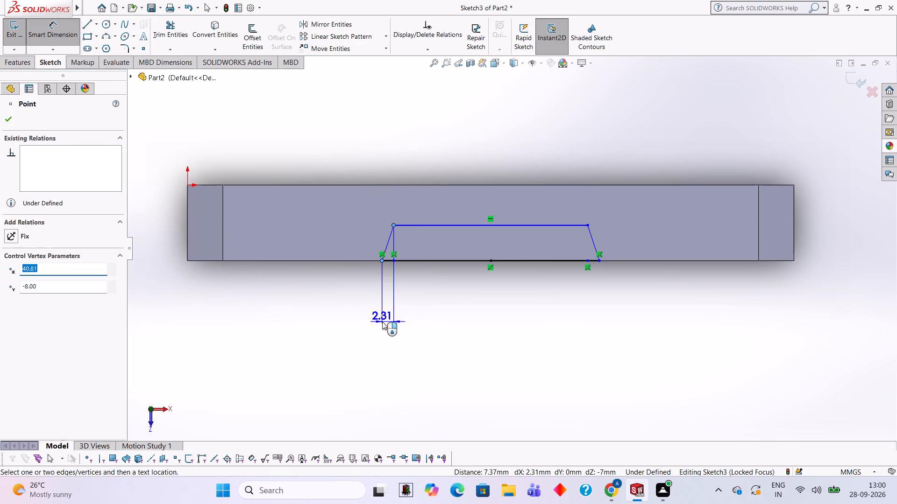
pyautogui.click(382, 322)
pyautogui.click(346, 306)
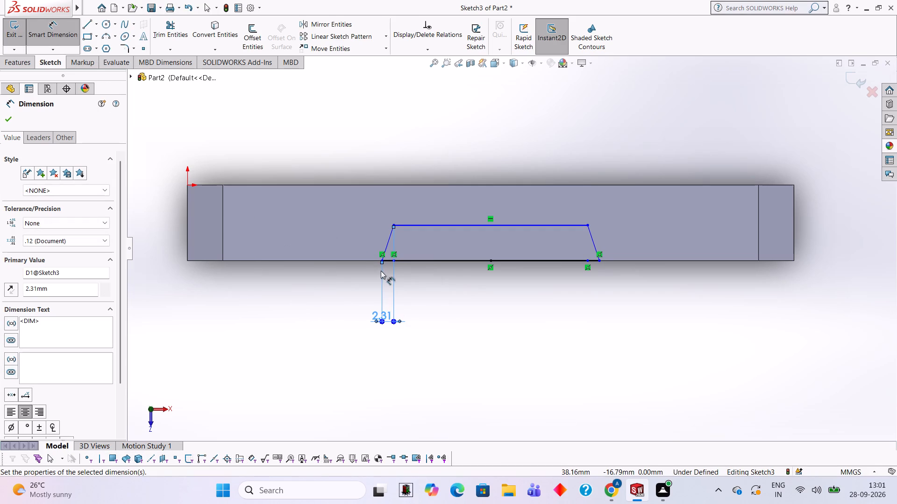
# Dimension the trapezoid's base width between its two bottom endpoints, placing the dimension below the profile.
pyautogui.click(381, 259)
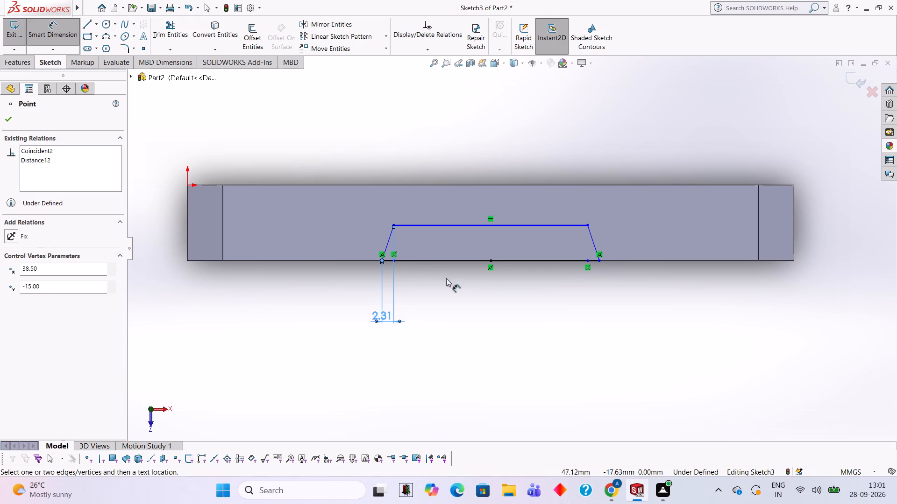
pyautogui.click(599, 261)
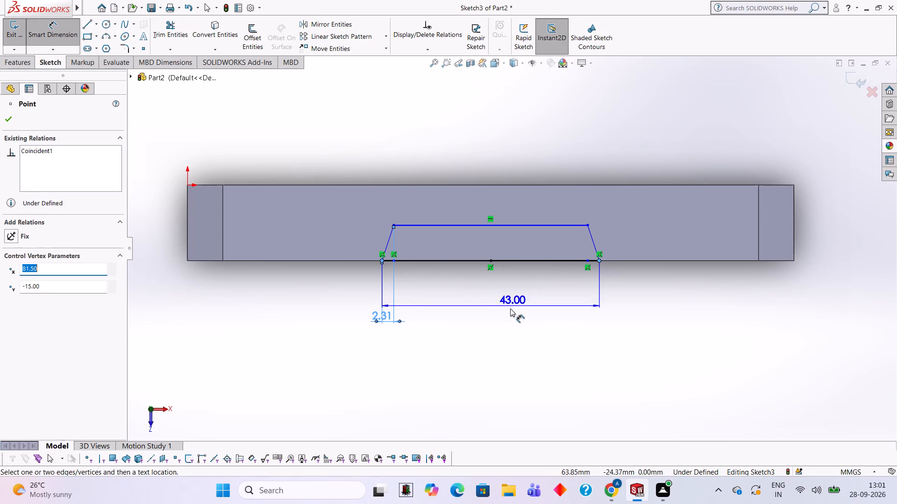
pyautogui.click(510, 308)
pyautogui.click(468, 292)
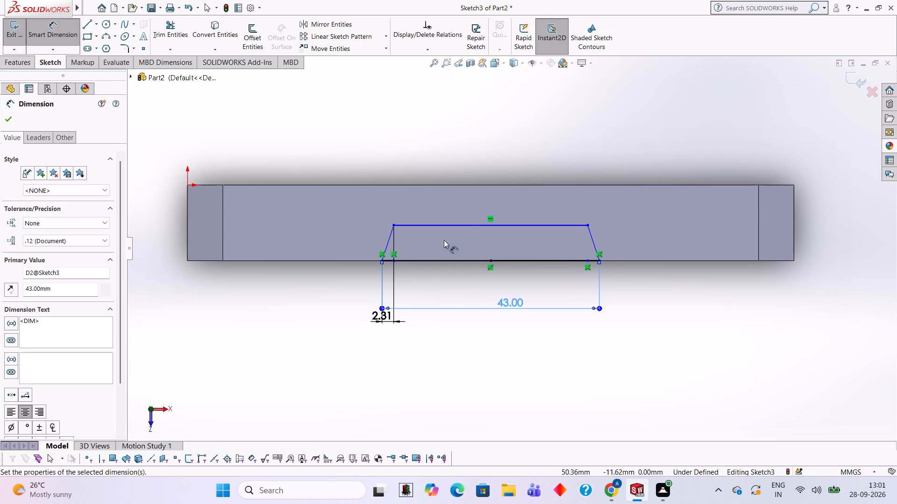
# Dimension the trapezoid's height between its upper horizontal line and base line, and finish dimensioning.
pyautogui.click(471, 225)
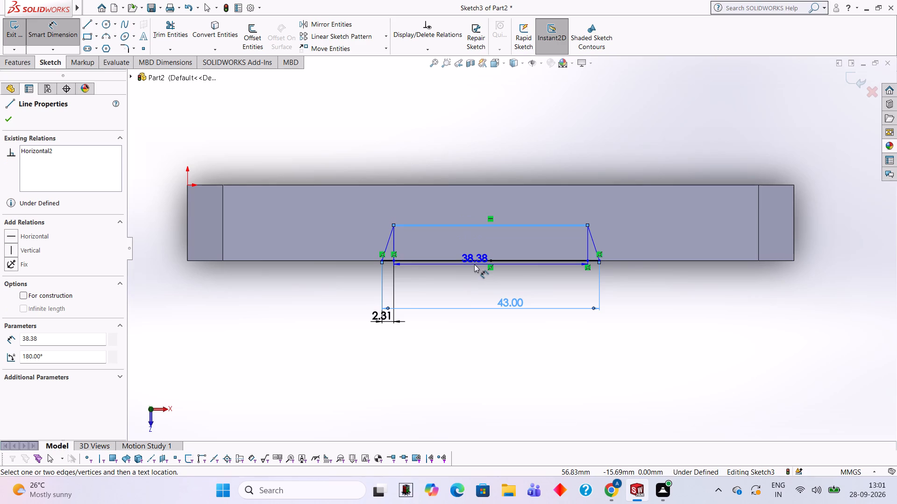
pyautogui.click(471, 259)
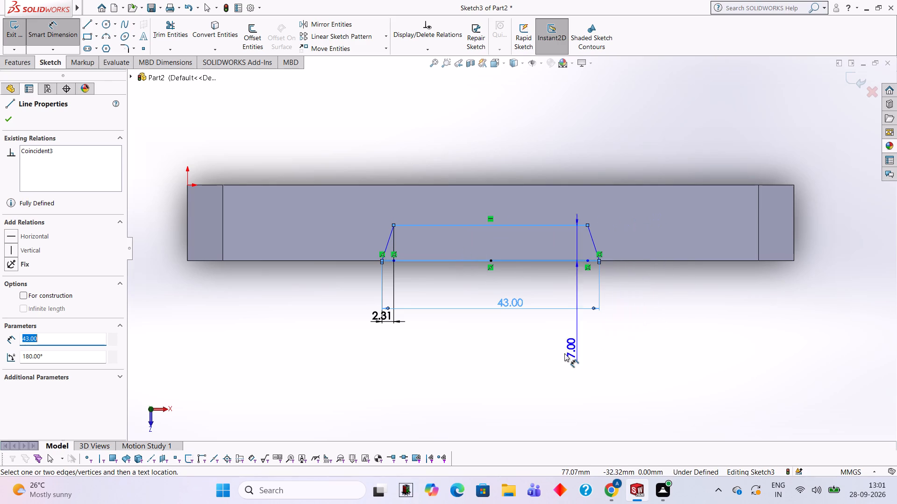
pyautogui.click(564, 353)
pyautogui.click(529, 341)
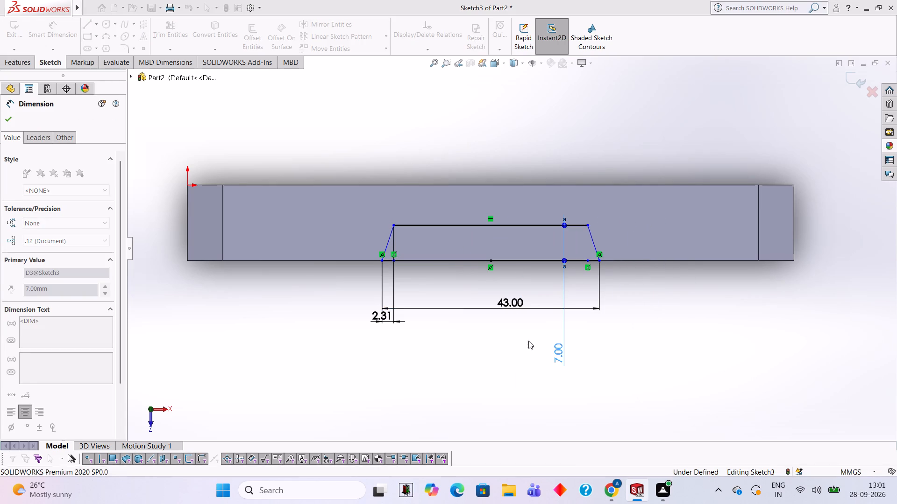
pyautogui.click(692, 339)
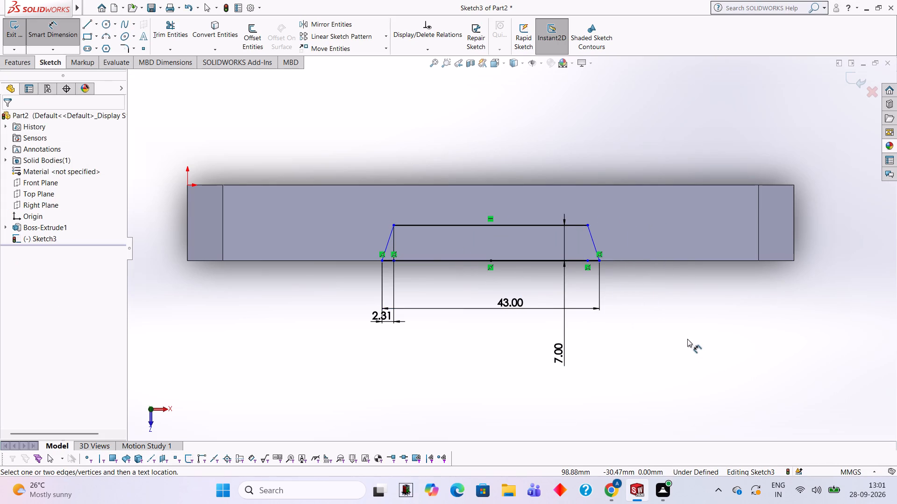
# Cut-extrude the trapezoid region to a blind depth of 50 mm down through the block.
pyautogui.click(23, 64)
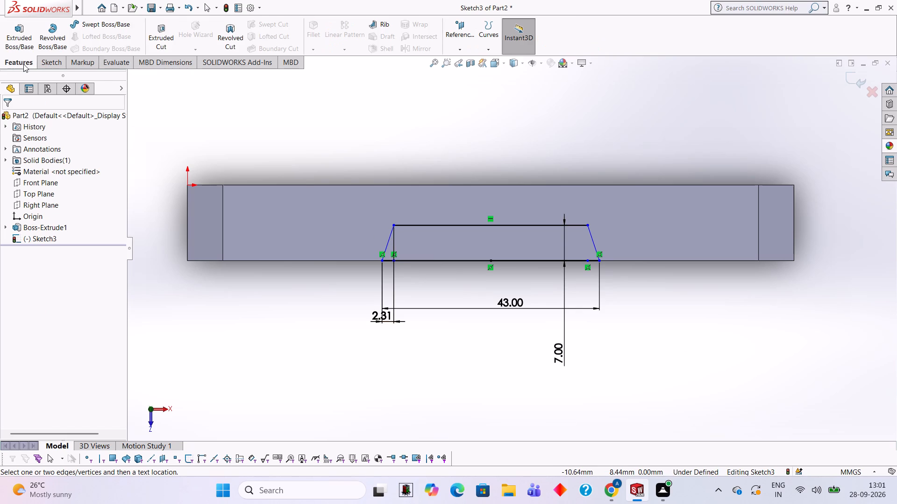
pyautogui.click(166, 39)
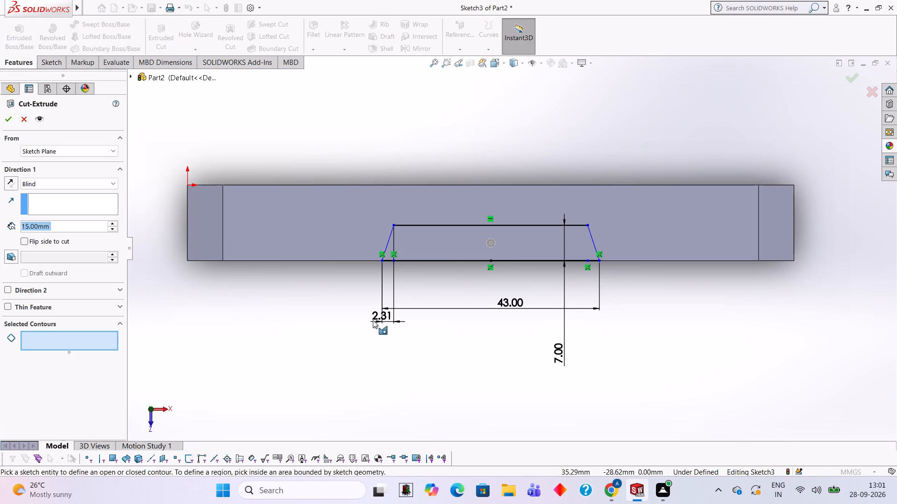
pyautogui.click(451, 242)
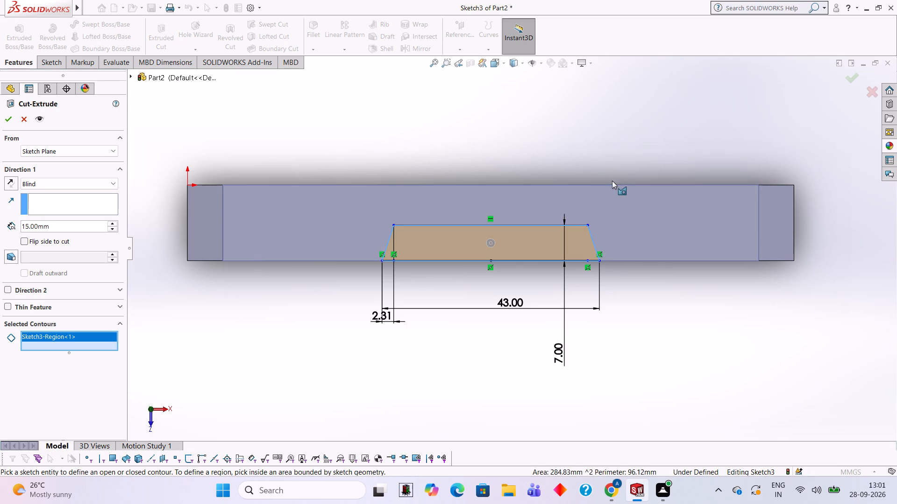
pyautogui.moveTo(626, 151); pyautogui.dragTo(607, 119, button='middle')
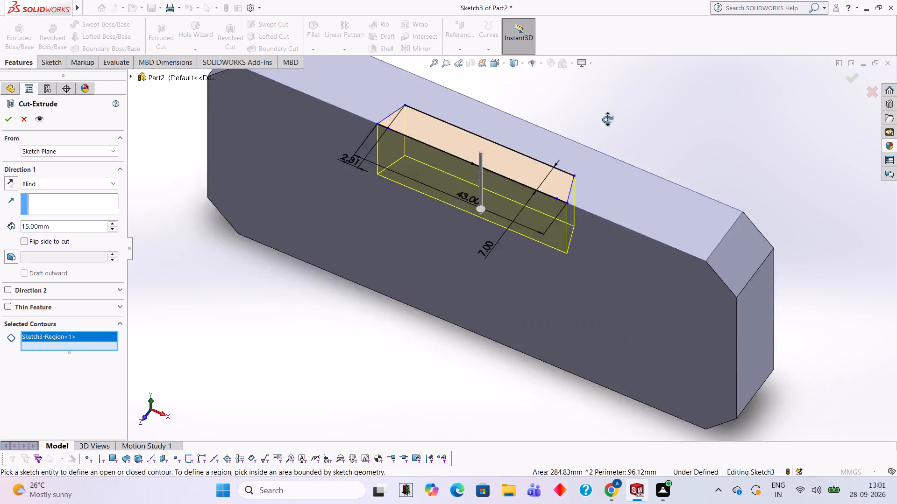
pyautogui.moveTo(607, 119); pyautogui.dragTo(608, 105, button='middle')
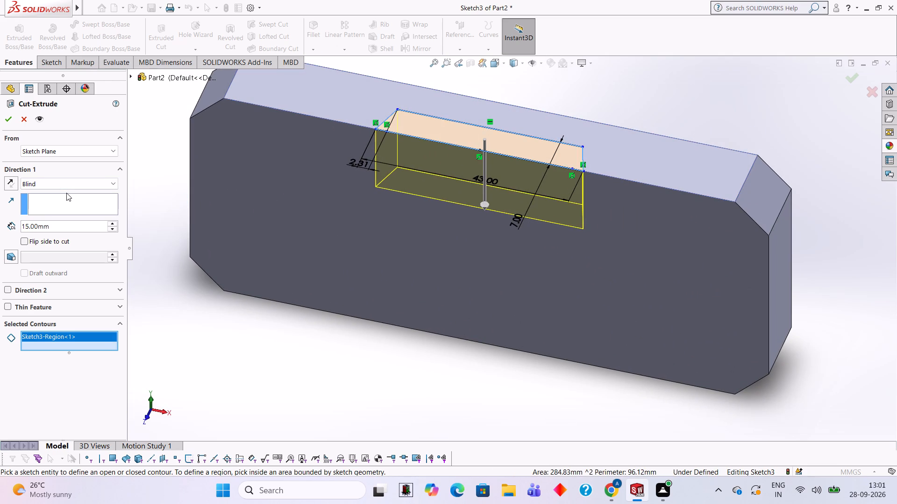
pyautogui.click(80, 230)
pyautogui.press('BackSpace')
pyautogui.press('BackSpace')
pyautogui.press('BackSpace')
pyautogui.press('BackSpace')
pyautogui.press('BackSpace')
pyautogui.press('BackSpace')
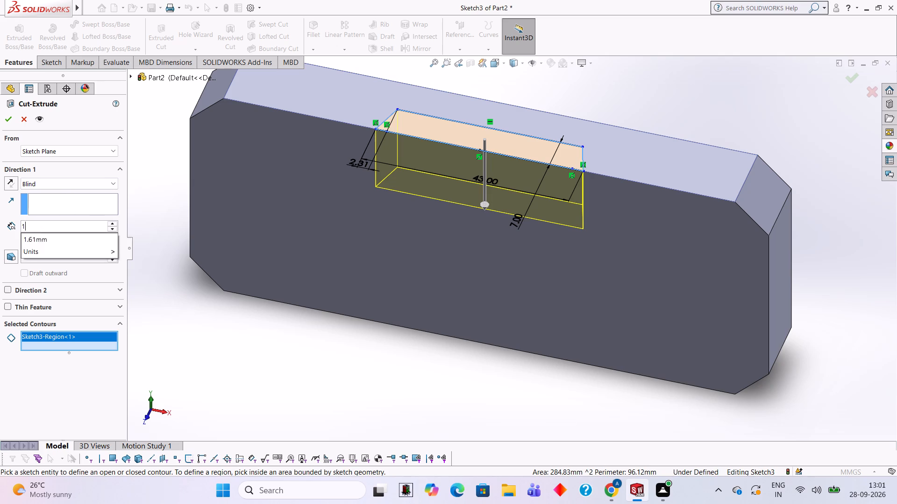
pyautogui.press('BackSpace')
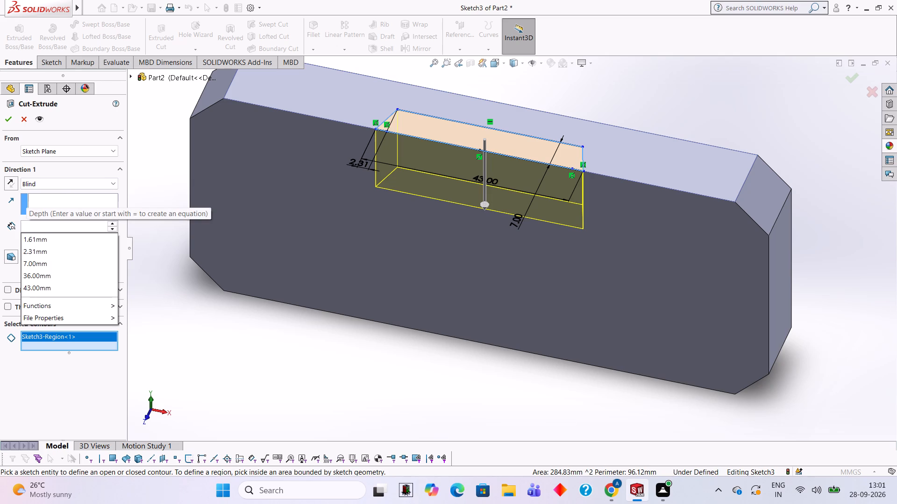
pyautogui.write('50')
pyautogui.press('Return')
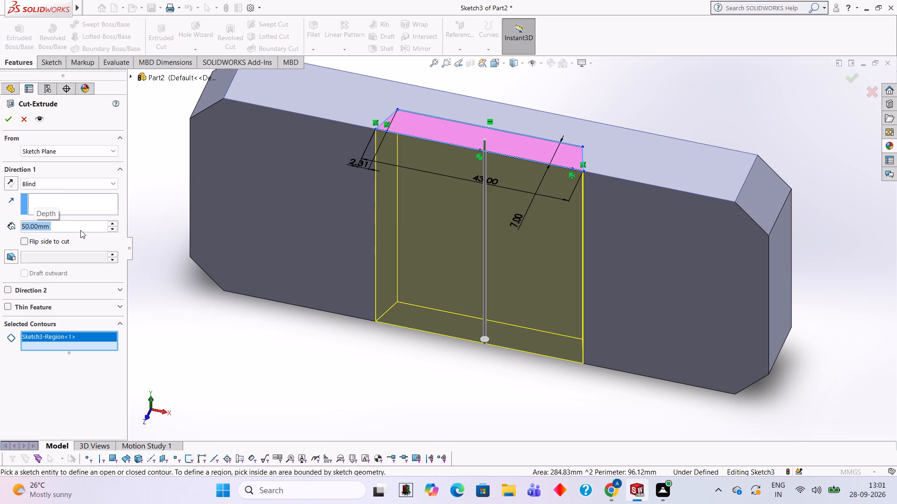
pyautogui.click(10, 124)
pyautogui.click(357, 400)
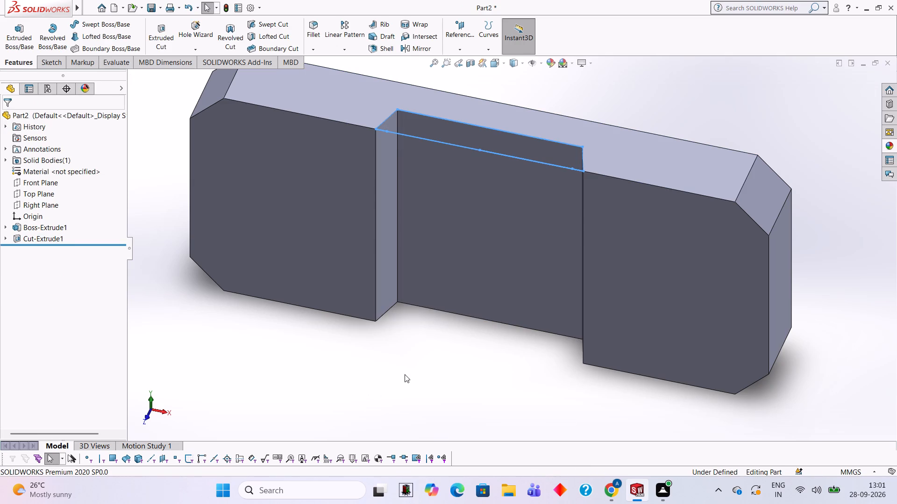
# Examine the block and its trapezoidal slot from several sides.
pyautogui.scroll(2, 405, 374)
pyautogui.moveTo(436, 326); pyautogui.dragTo(559, 363, button='middle')
pyautogui.scroll(1, 558, 366)
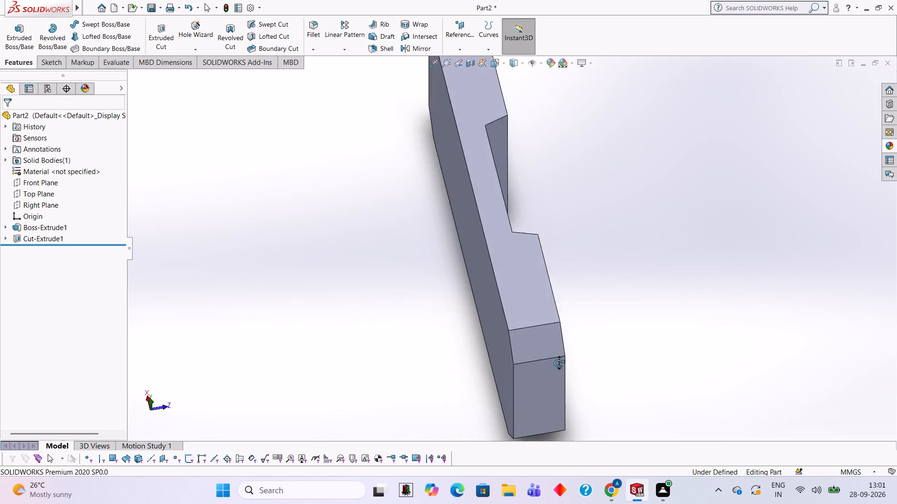
pyautogui.moveTo(559, 363); pyautogui.dragTo(567, 282, button='middle')
pyautogui.moveTo(659, 365); pyautogui.dragTo(807, 145, button='middle')
pyautogui.moveTo(679, 249); pyautogui.dragTo(605, 255, button='middle')
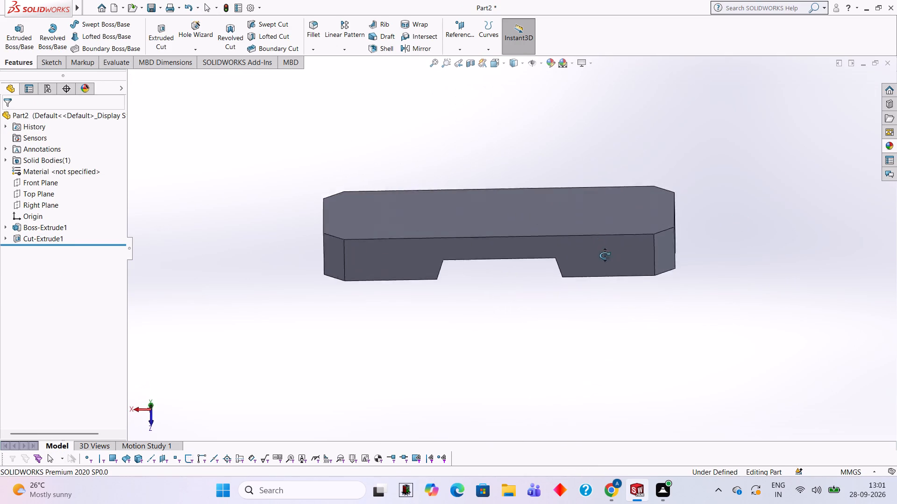
pyautogui.moveTo(605, 255); pyautogui.dragTo(524, 397, button='middle')
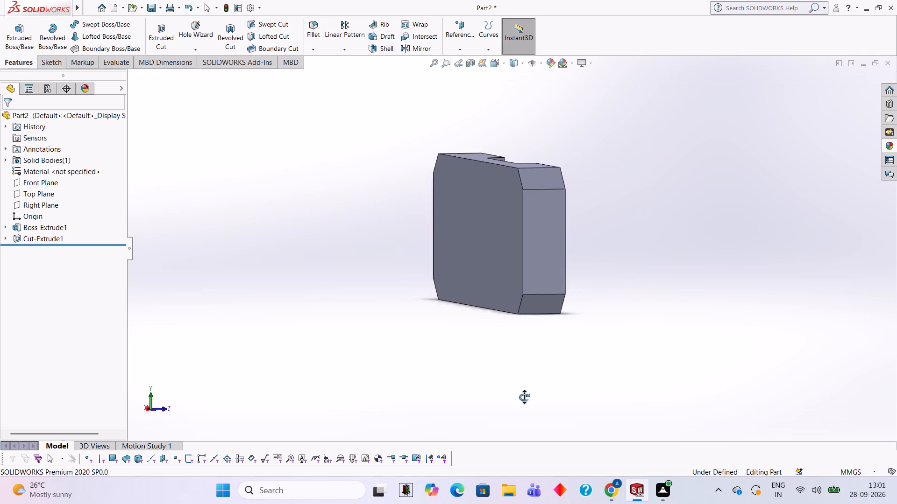
pyautogui.moveTo(524, 397); pyautogui.dragTo(457, 503, button='middle')
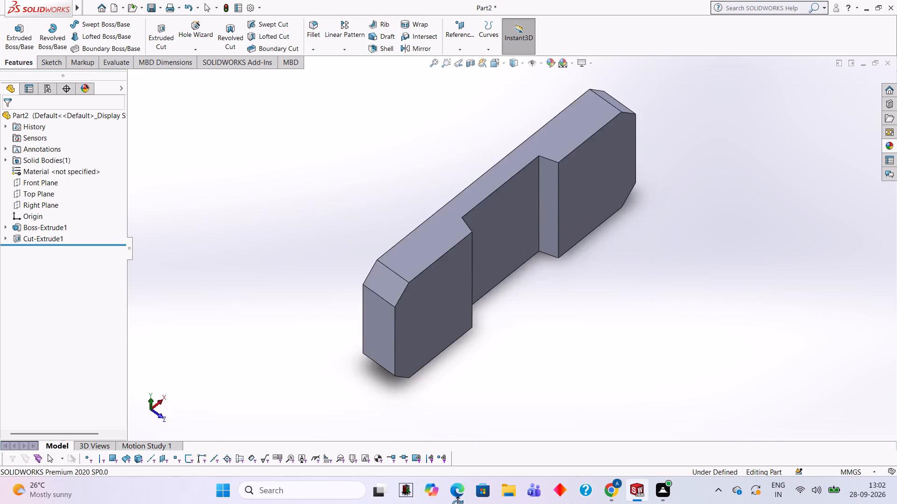
pyautogui.moveTo(457, 503); pyautogui.dragTo(619, 216, button='middle')
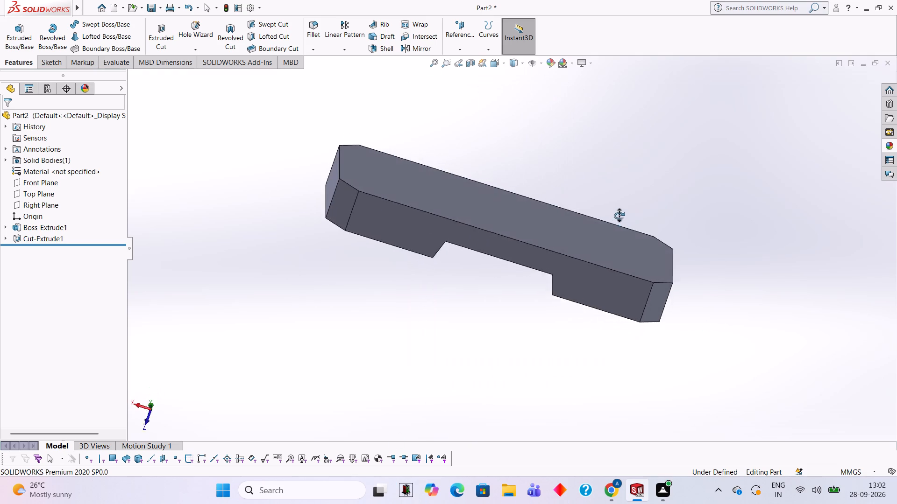
pyautogui.moveTo(619, 216); pyautogui.dragTo(602, 230, button='middle')
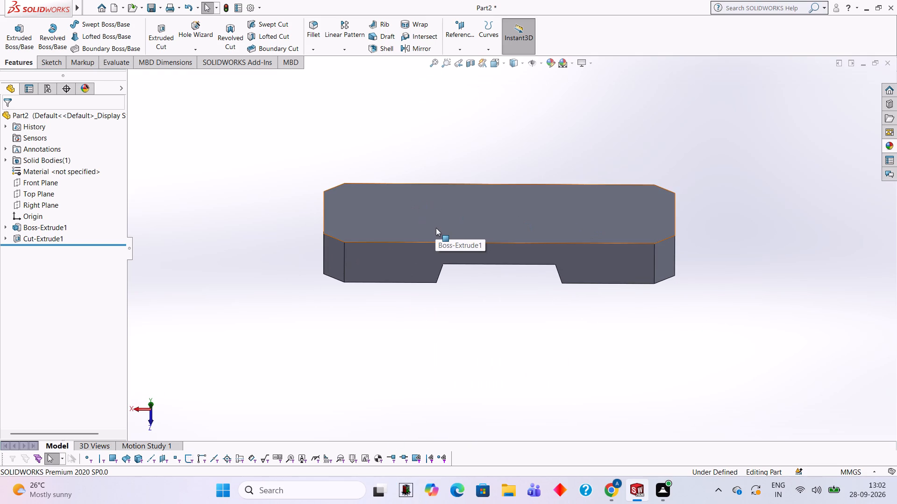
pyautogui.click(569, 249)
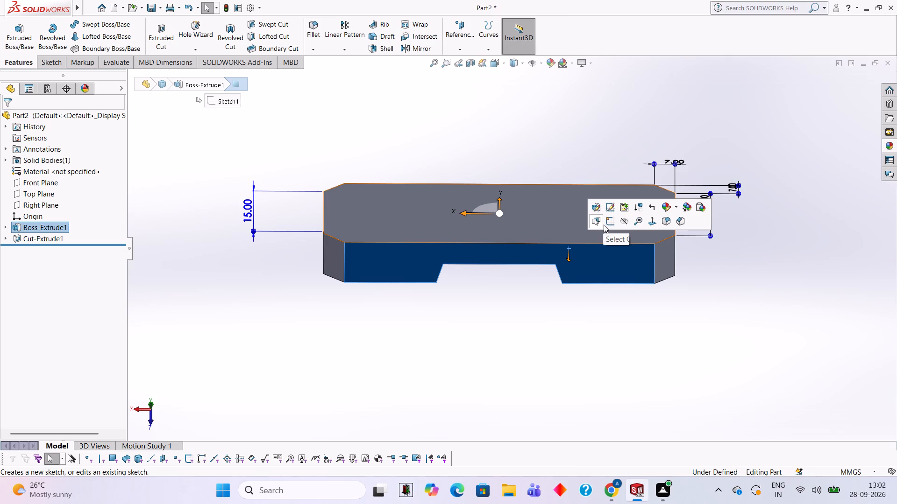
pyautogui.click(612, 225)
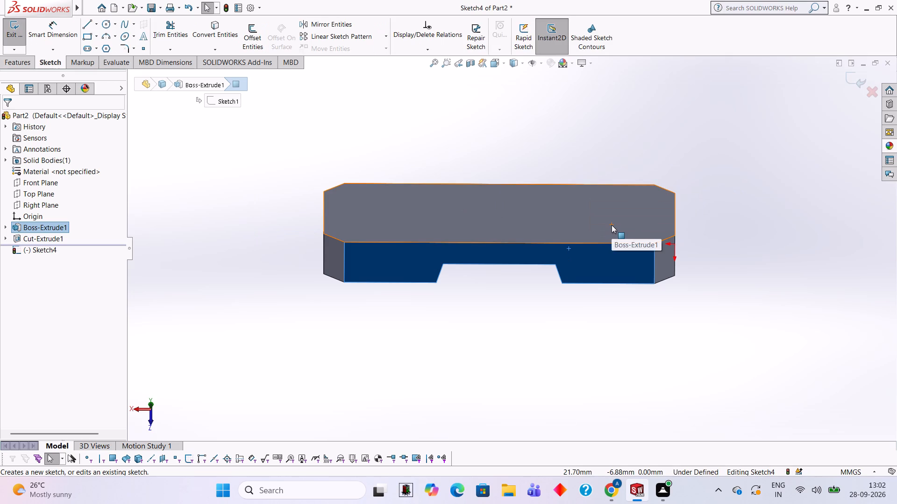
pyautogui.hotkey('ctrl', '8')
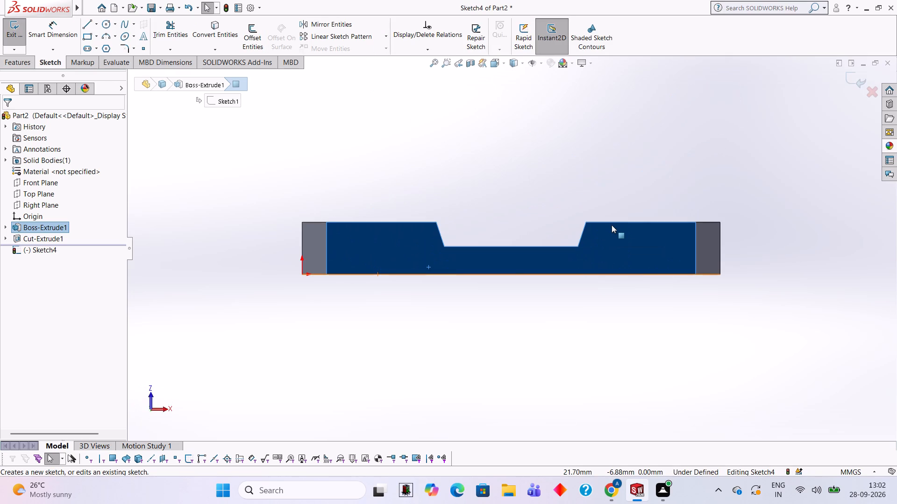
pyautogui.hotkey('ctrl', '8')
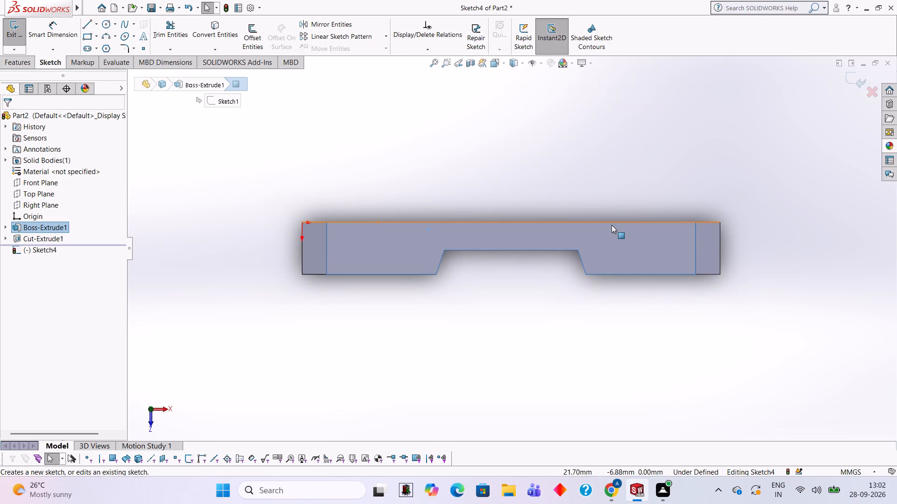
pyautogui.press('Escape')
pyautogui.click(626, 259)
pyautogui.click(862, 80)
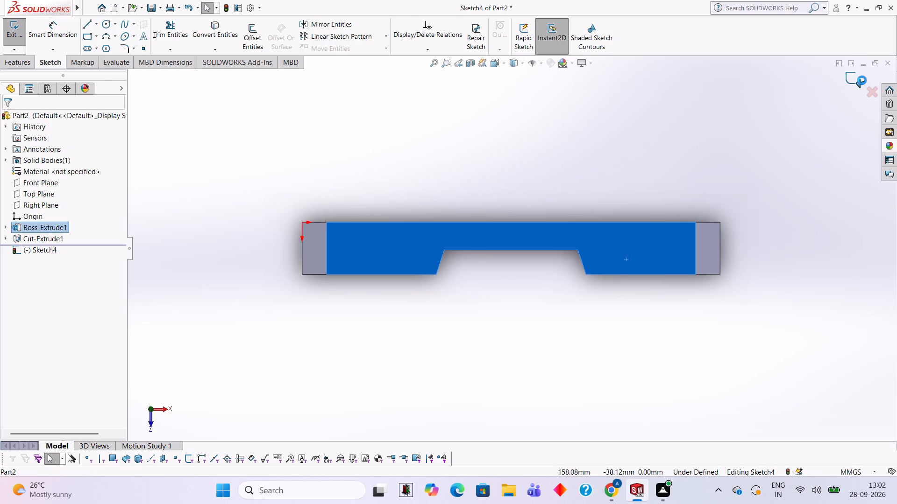
# Open a new sketch on the block's slotted top face and start a line at the midpoint of the slot's inner edge.
pyautogui.click(629, 239)
pyautogui.click(668, 215)
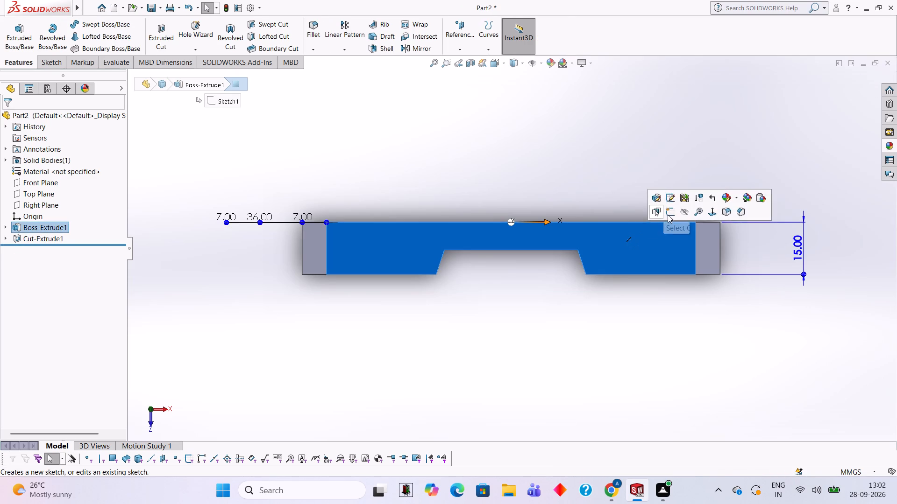
pyautogui.hotkey('ctrl', '8')
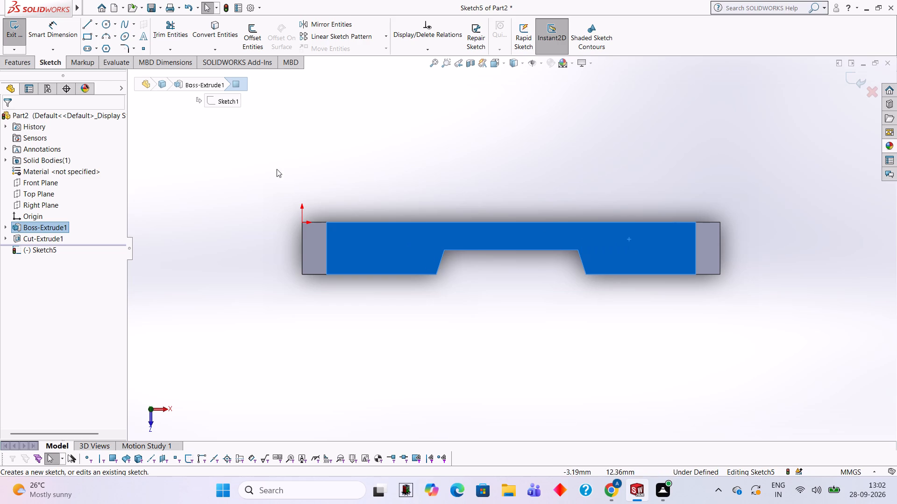
pyautogui.click(88, 26)
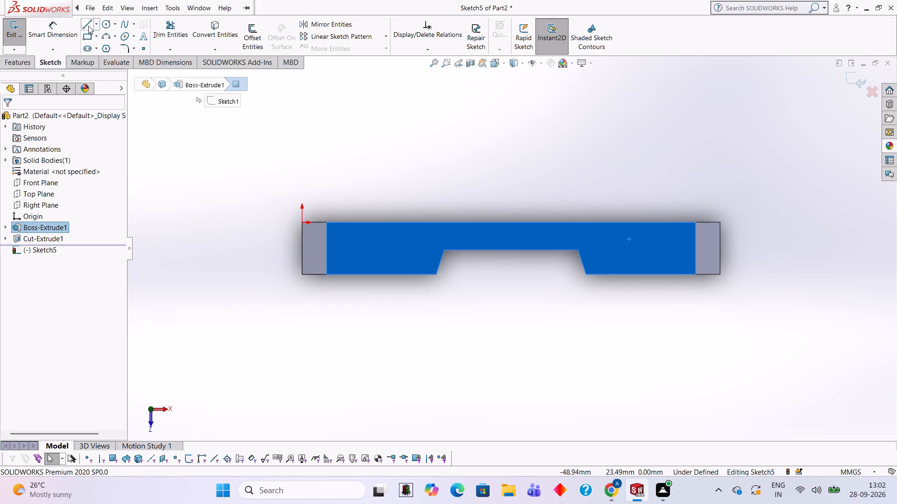
pyautogui.click(510, 249)
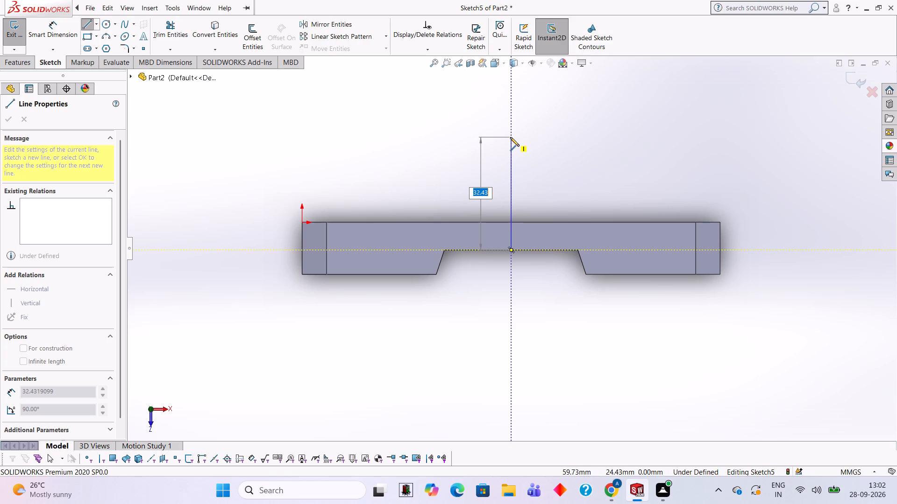
# Switch to Calculator and work out 15 − 7, followed by 8 + 7.
pyautogui.write('15-7')
pyautogui.press('Return')
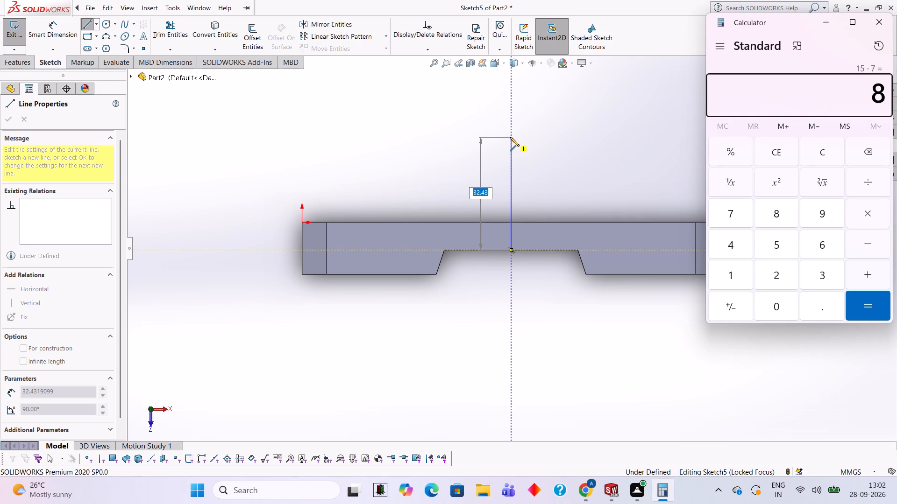
pyautogui.click(887, 17)
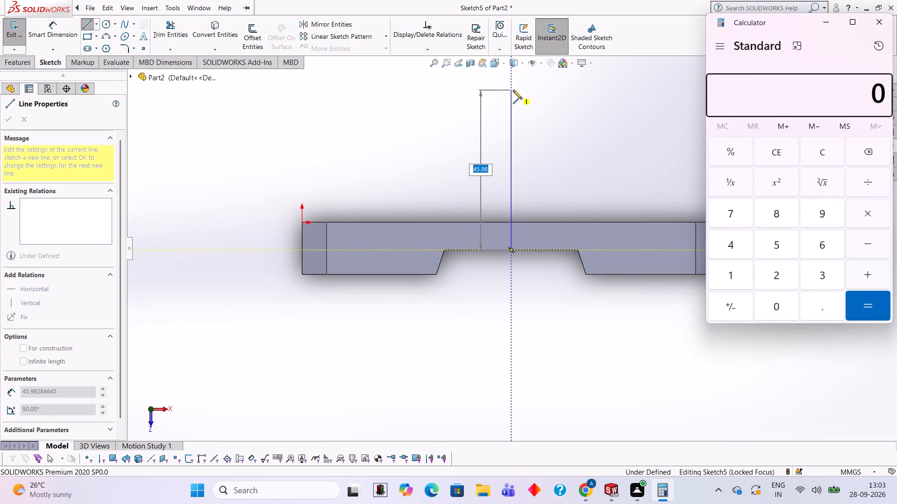
pyautogui.write('8+7')
pyautogui.press('Return')
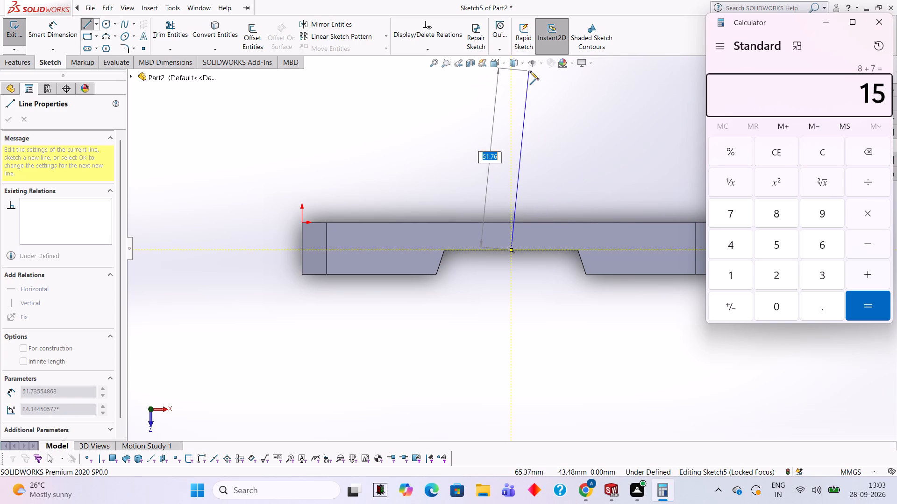
# Clear the Calculator, work out 8 + 26, and close it to return to the sketch.
pyautogui.click(766, 155)
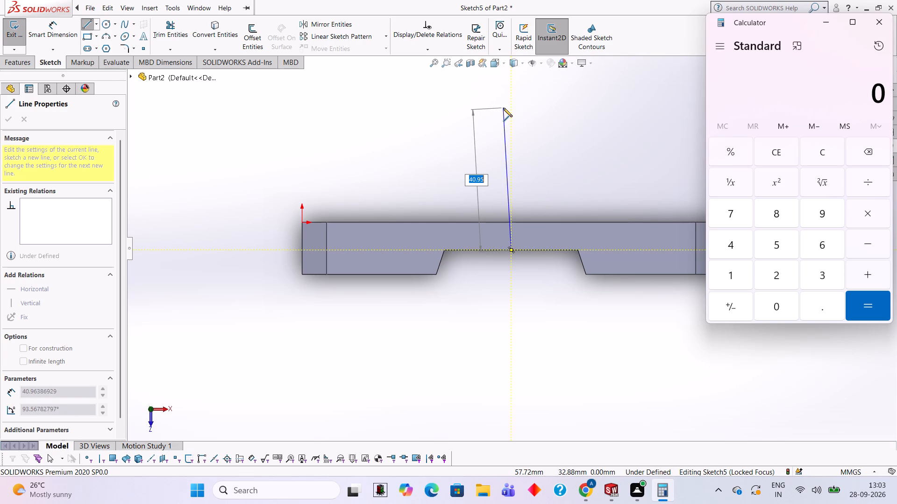
pyautogui.press('8')
pyautogui.press('+')
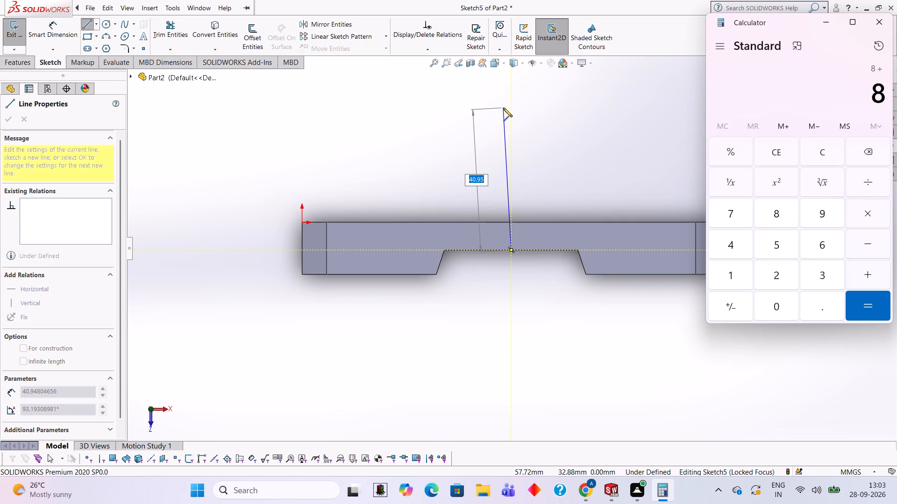
pyautogui.write('26')
pyautogui.press('Return')
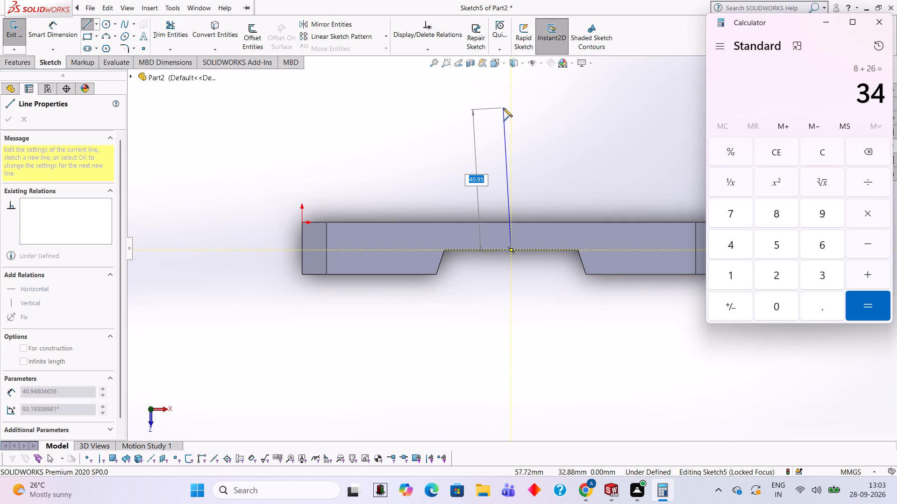
pyautogui.click(881, 23)
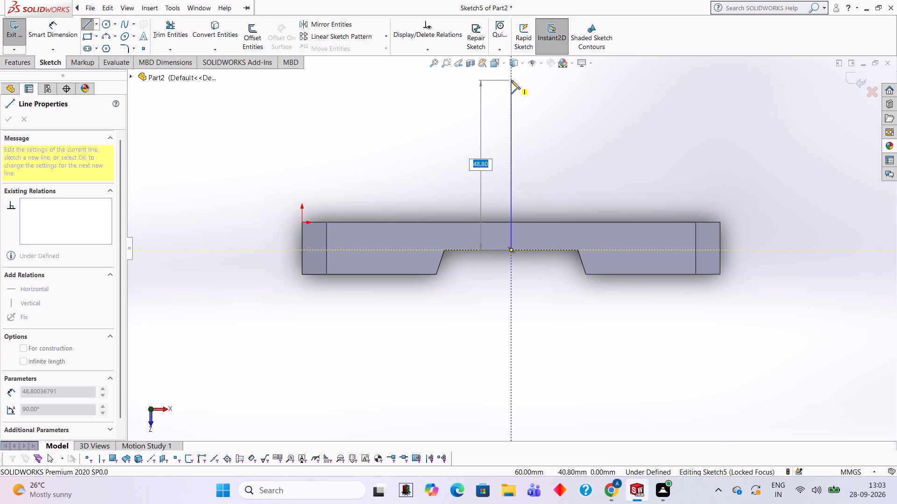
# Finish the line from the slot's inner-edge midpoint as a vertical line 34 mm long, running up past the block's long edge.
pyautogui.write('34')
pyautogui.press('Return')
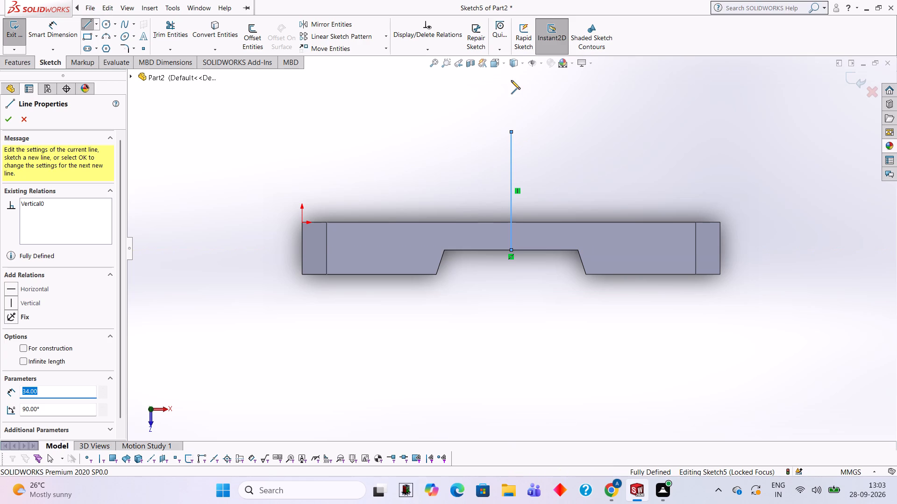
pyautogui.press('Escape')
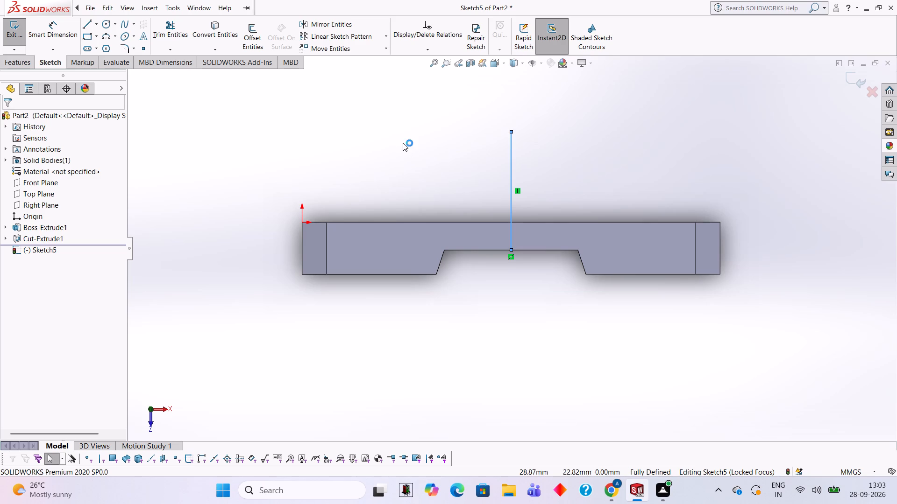
# Work out 15 + 26 in Calculator and close it.
pyautogui.write('15+26')
pyautogui.press('Return')
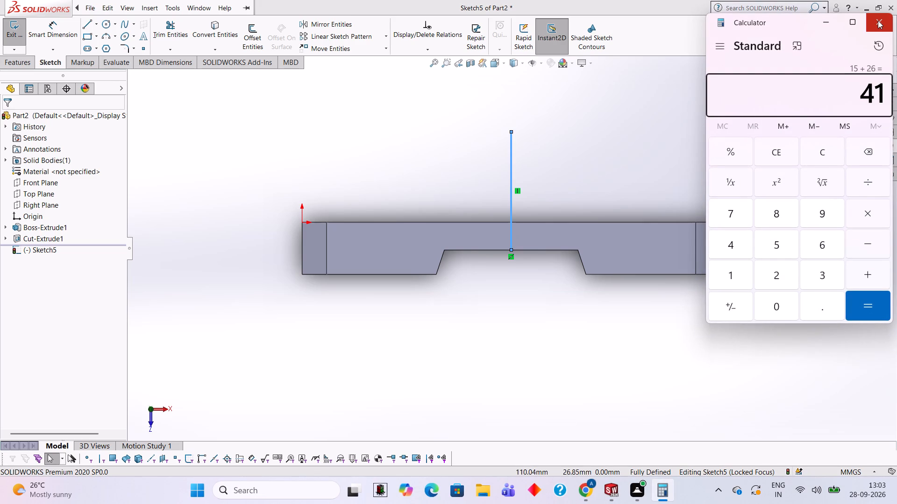
pyautogui.click(878, 21)
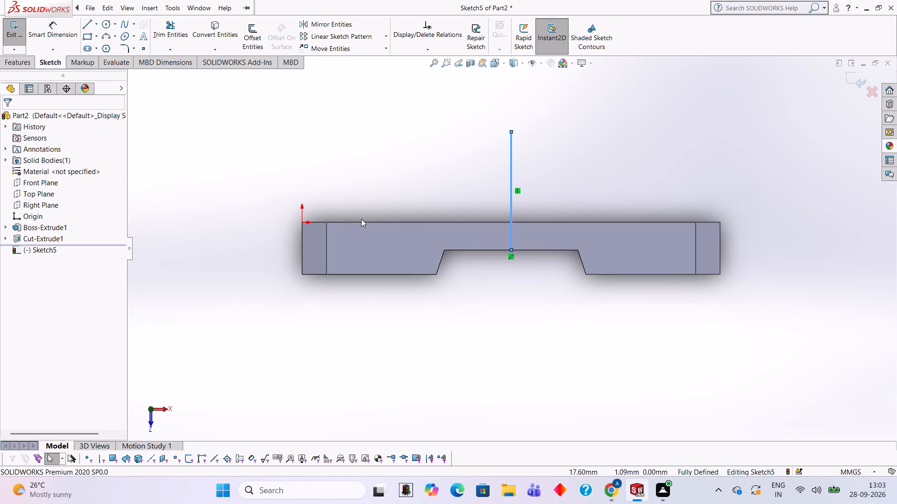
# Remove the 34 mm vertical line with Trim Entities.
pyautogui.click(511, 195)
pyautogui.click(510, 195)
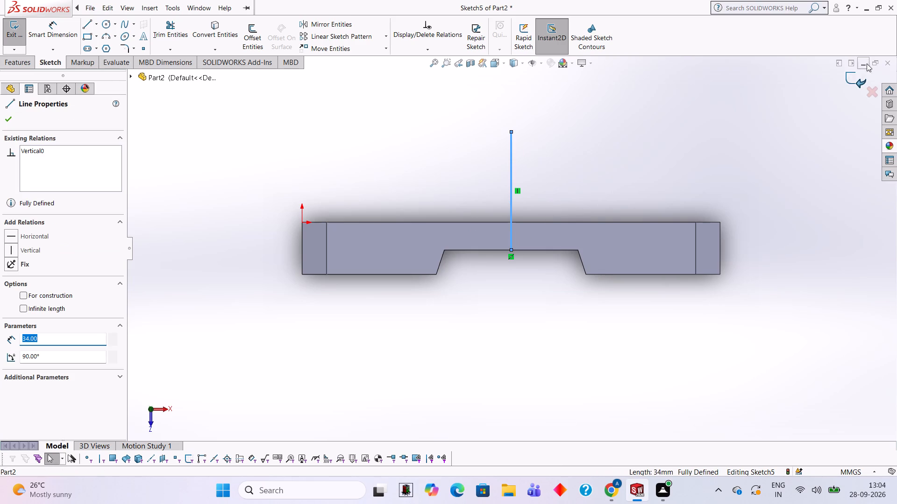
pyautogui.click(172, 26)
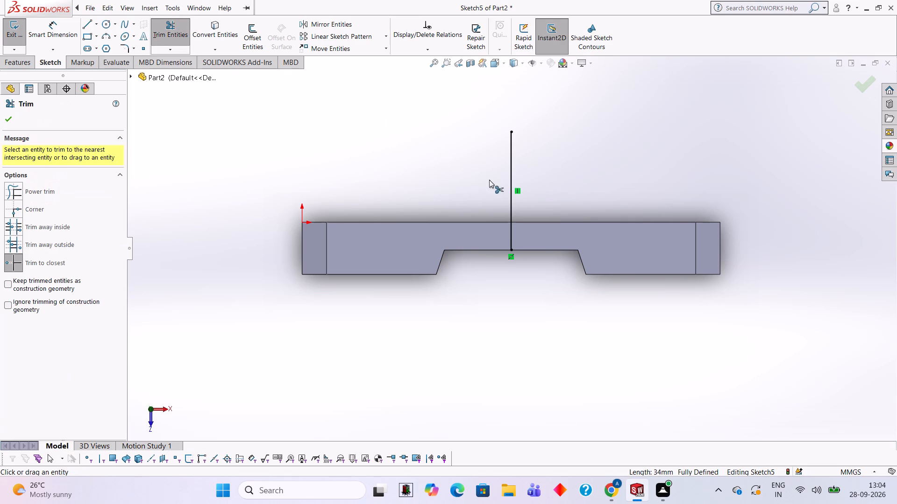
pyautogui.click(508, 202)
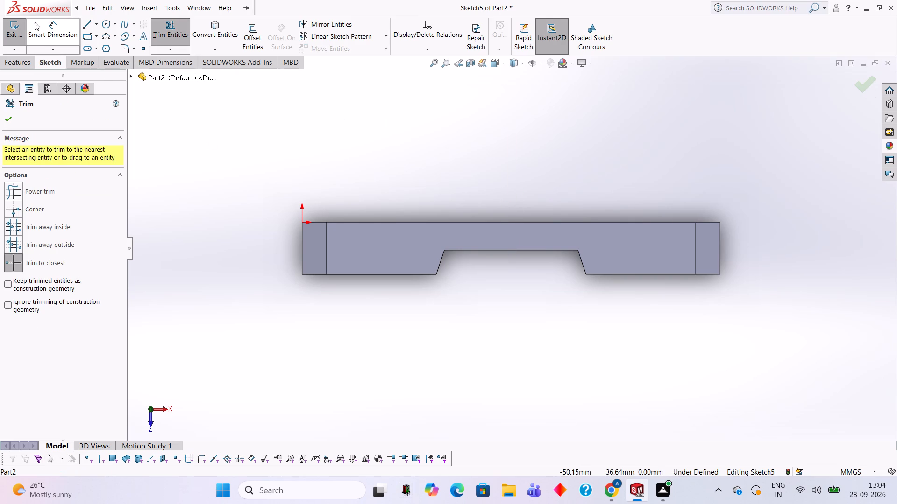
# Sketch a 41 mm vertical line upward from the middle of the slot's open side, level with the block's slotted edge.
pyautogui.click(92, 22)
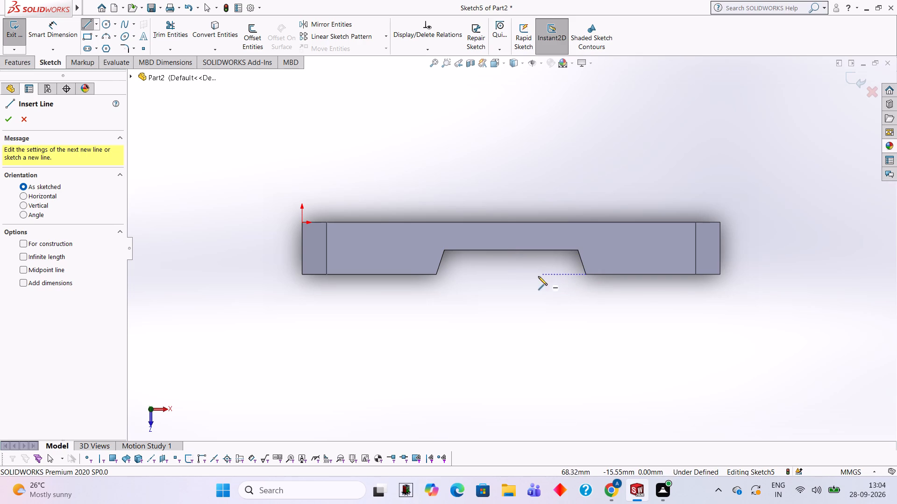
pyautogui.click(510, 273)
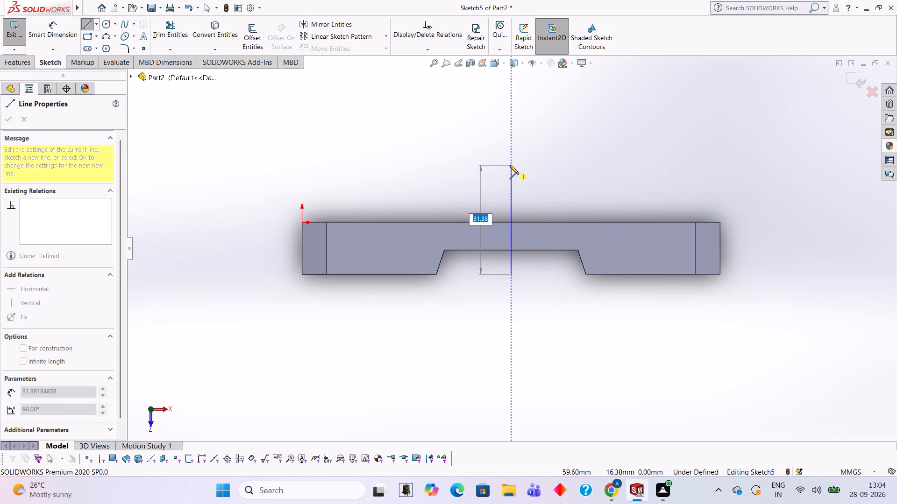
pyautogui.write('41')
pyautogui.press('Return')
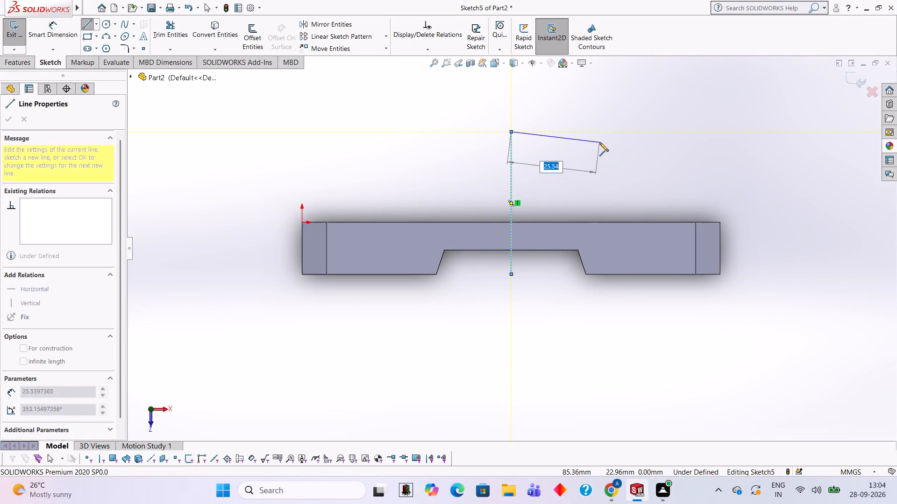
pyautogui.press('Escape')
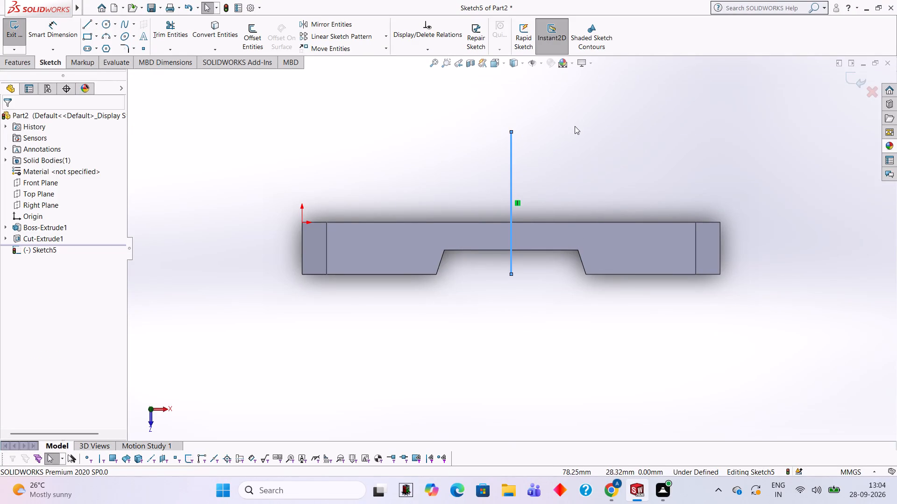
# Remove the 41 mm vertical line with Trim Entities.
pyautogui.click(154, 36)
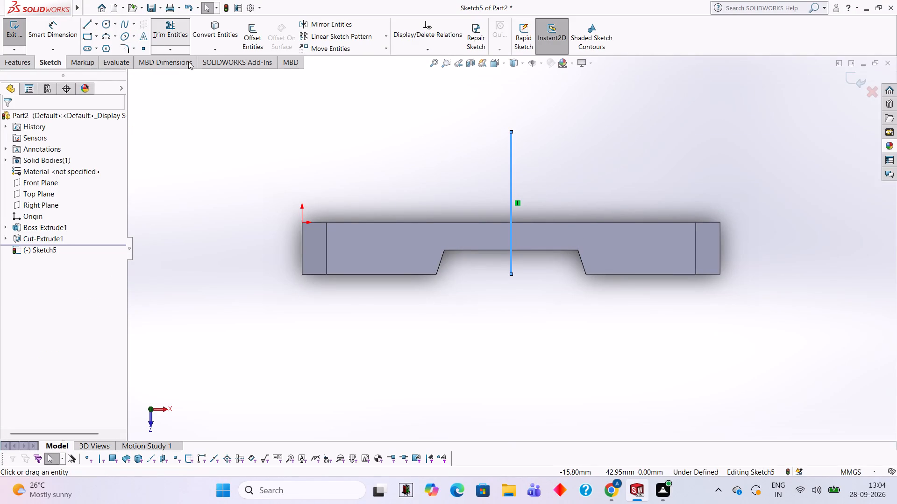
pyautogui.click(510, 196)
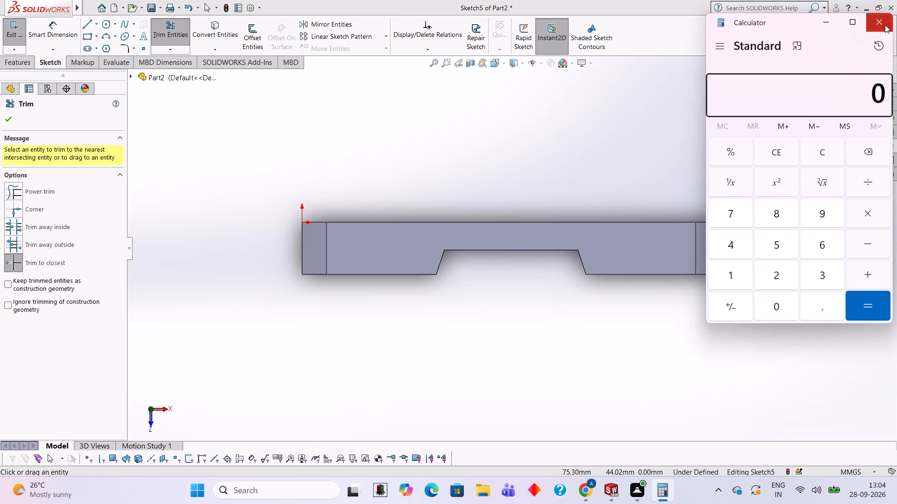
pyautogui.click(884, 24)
# Sketch a 34 mm vertical line from the midpoint of the slot's inner edge up past the block's unslotted long edge.
pyautogui.click(85, 25)
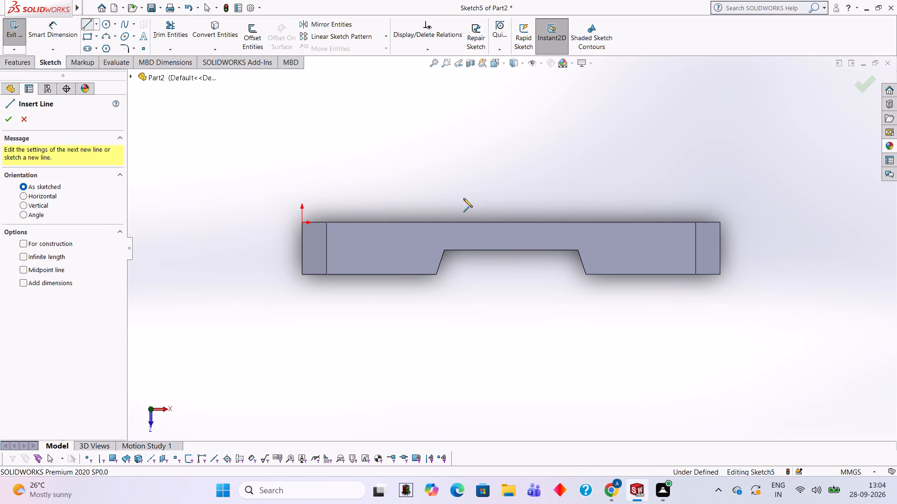
pyautogui.click(511, 248)
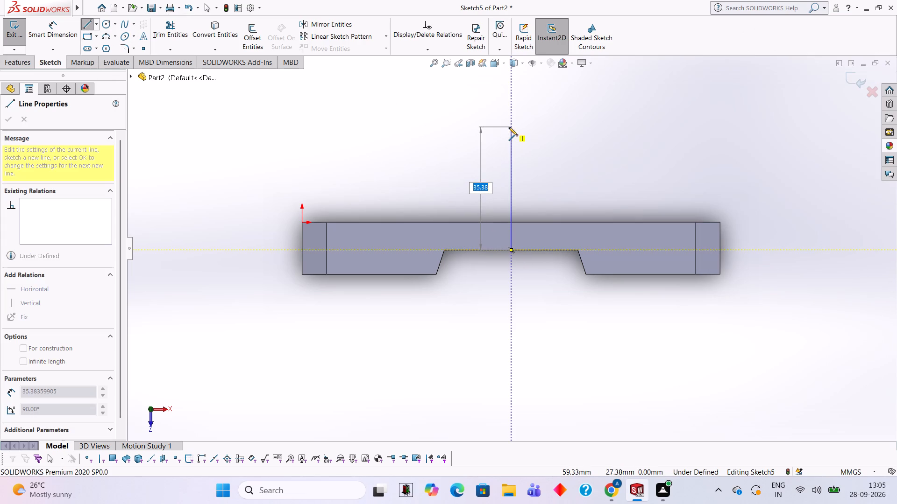
pyautogui.write('34')
pyautogui.press('Return')
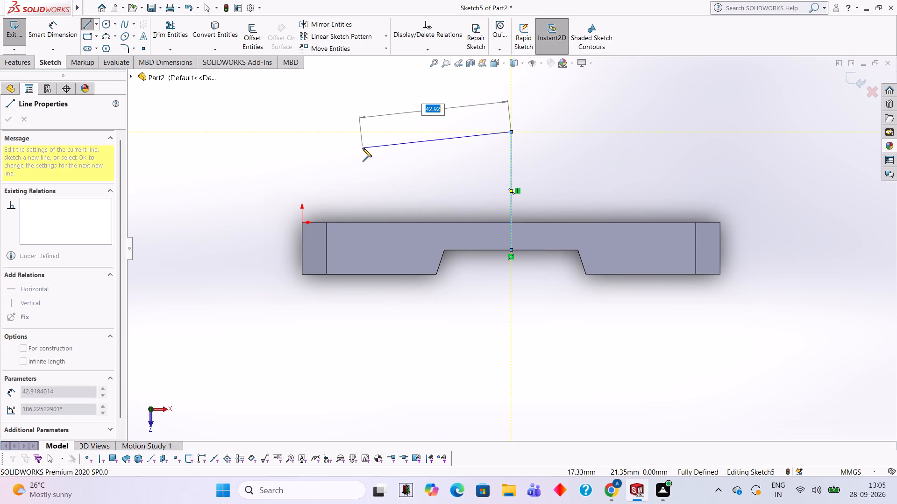
pyautogui.press('Escape')
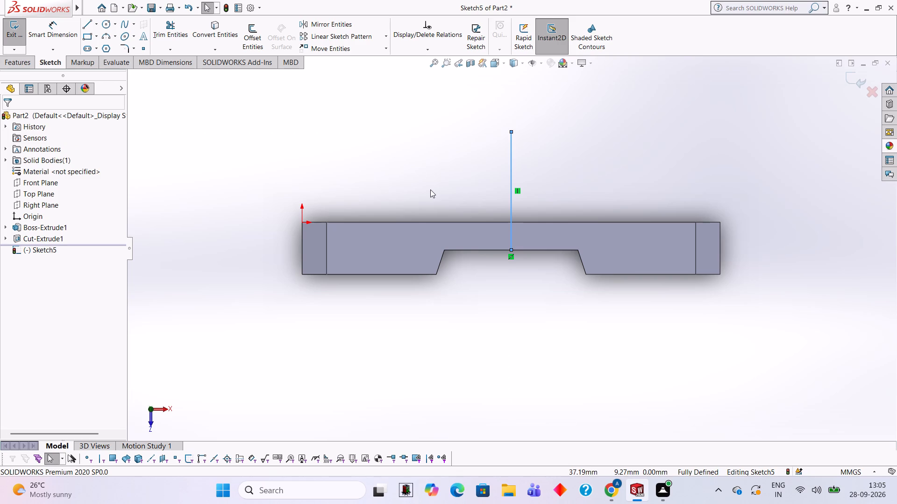
# Sketch a 26 mm vertical line from the upper end of the 34 mm line down to the block's unslotted long edge.
pyautogui.click(64, 42)
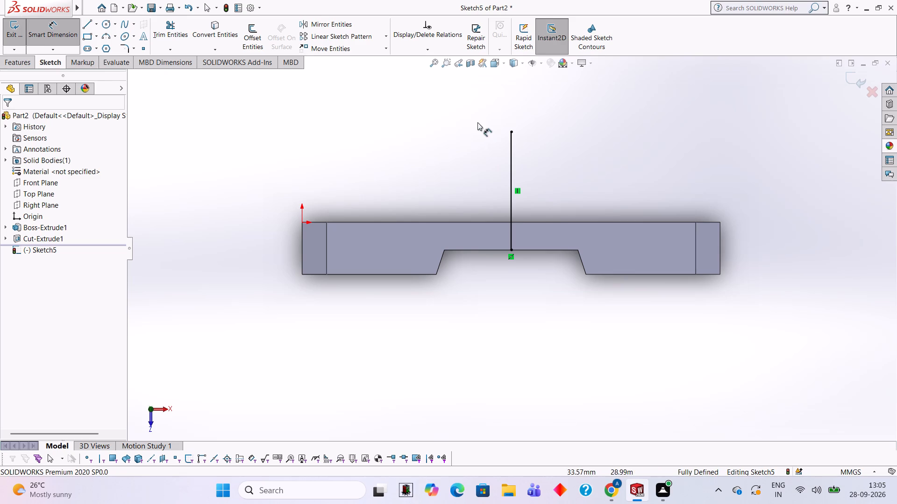
pyautogui.click(510, 133)
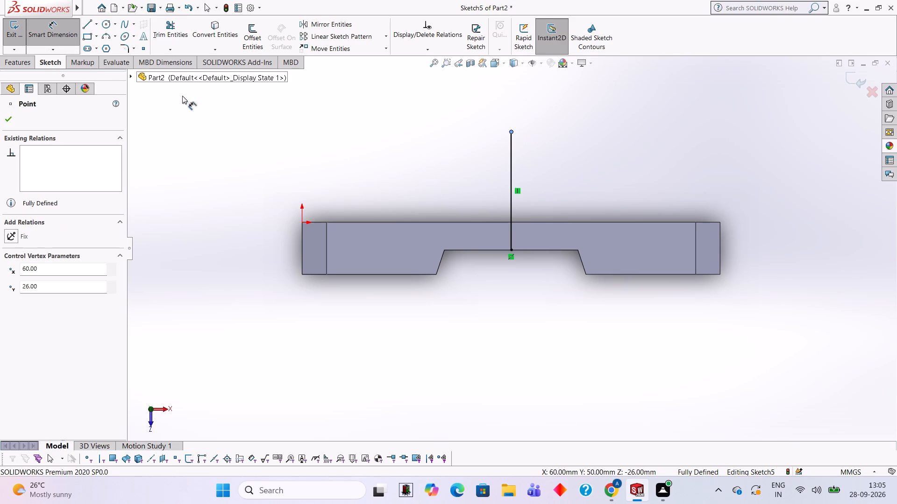
pyautogui.click(86, 21)
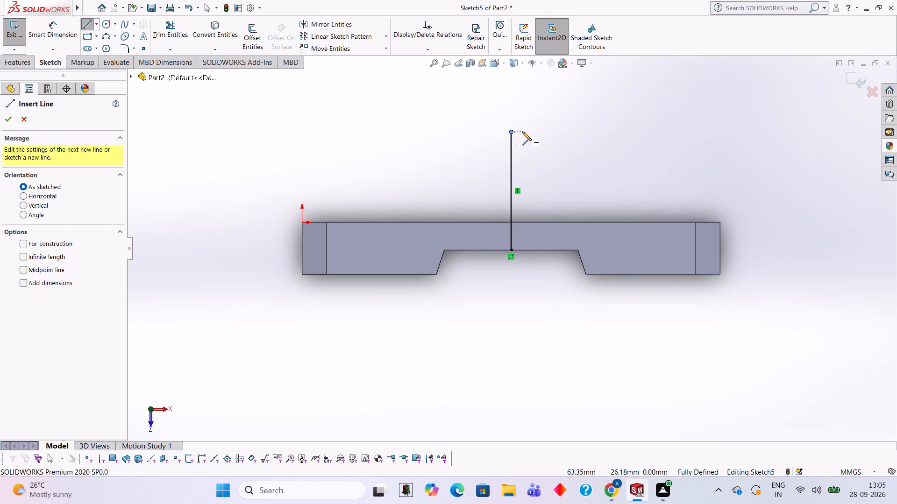
pyautogui.click(511, 131)
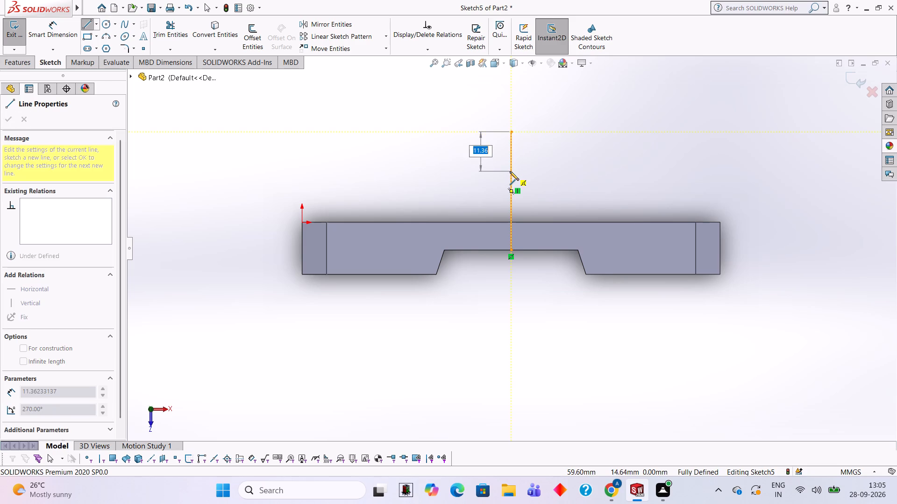
pyautogui.write('26')
pyautogui.press('Return')
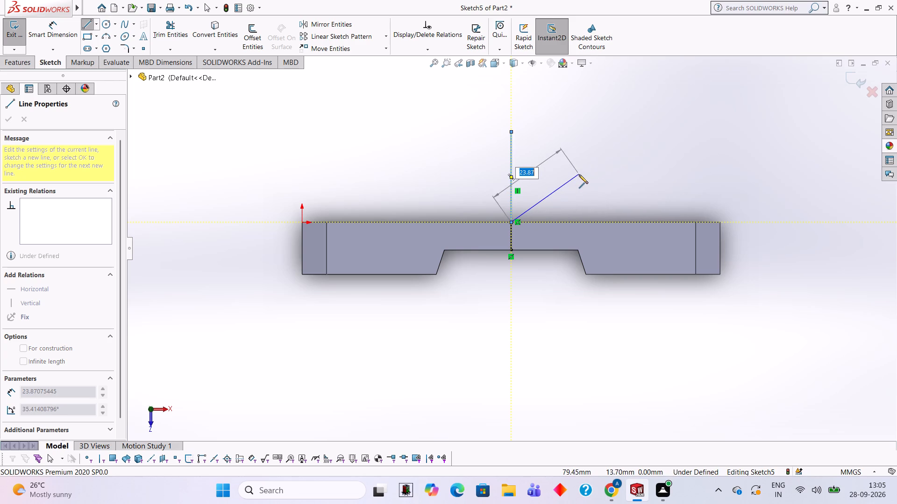
pyautogui.press('Escape')
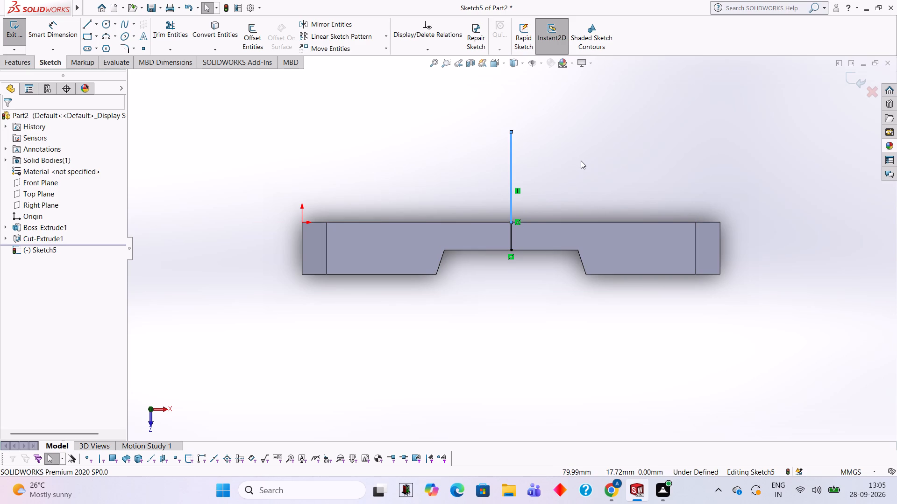
# Draw a 30 mm diameter circle centred on the upper end of the vertical line.
pyautogui.click(104, 22)
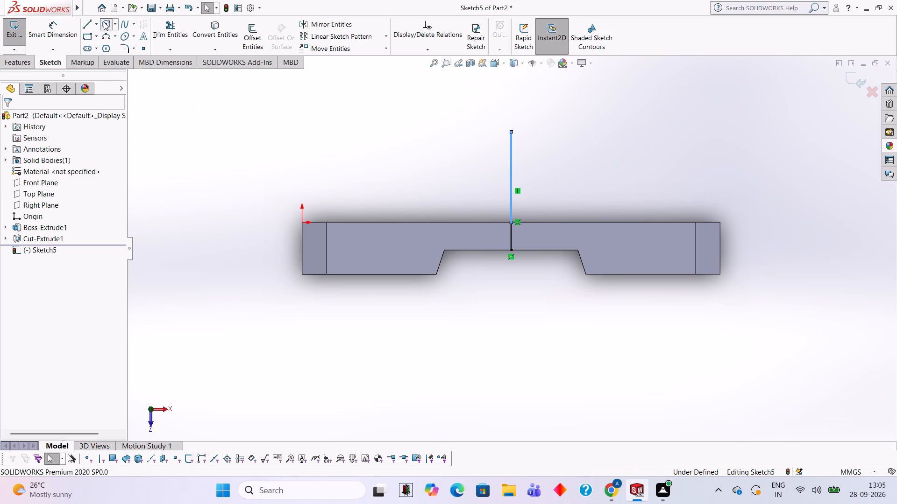
pyautogui.click(511, 130)
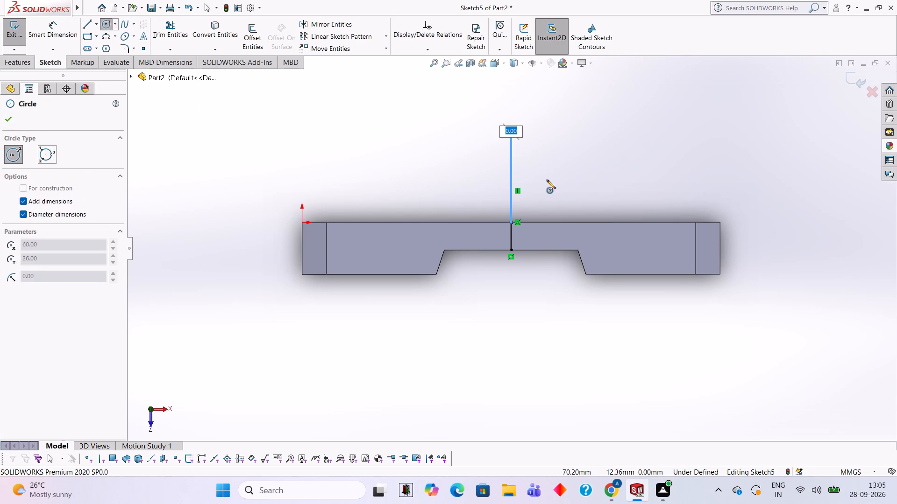
pyautogui.press('Escape')
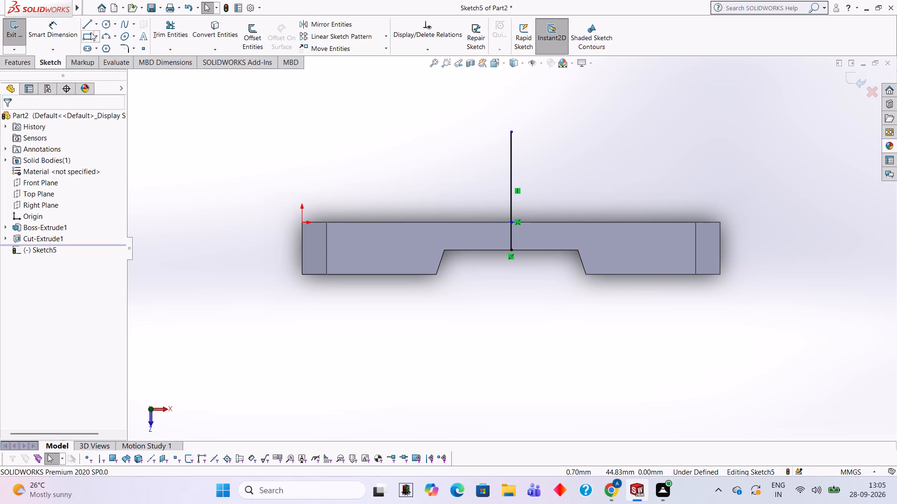
pyautogui.click(104, 26)
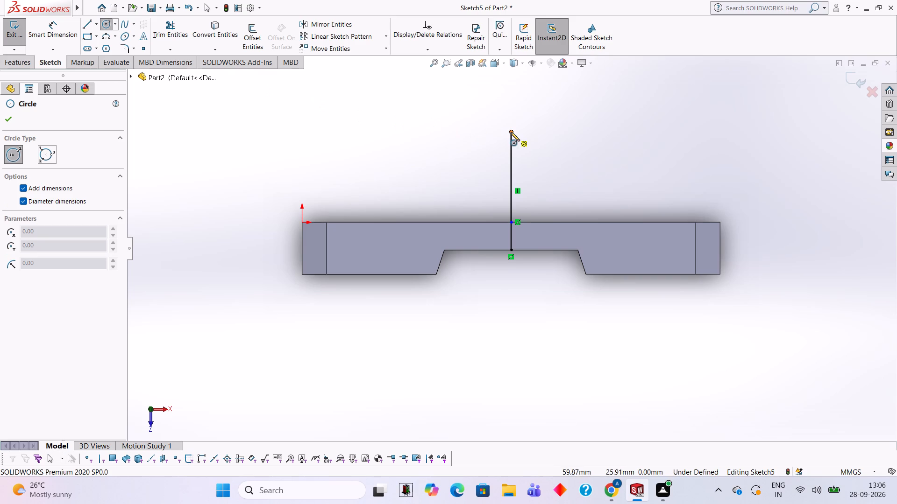
pyautogui.click(510, 131)
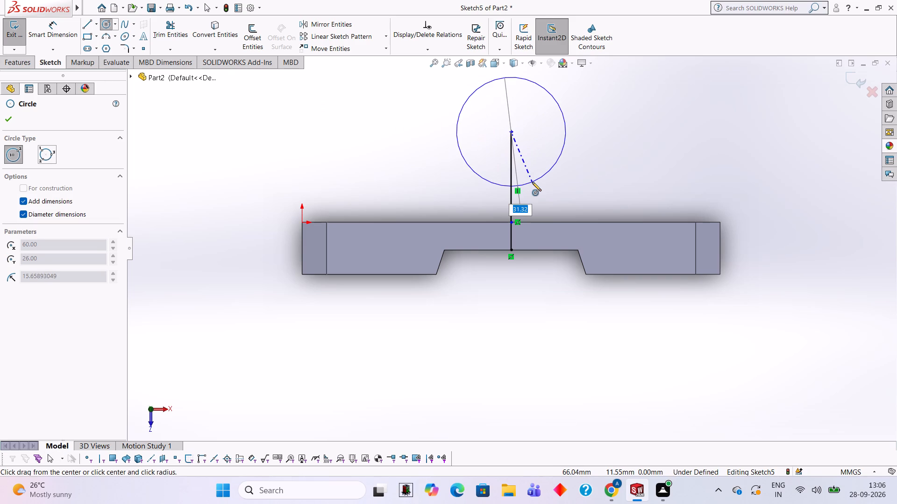
pyautogui.write('30')
pyautogui.press('Return')
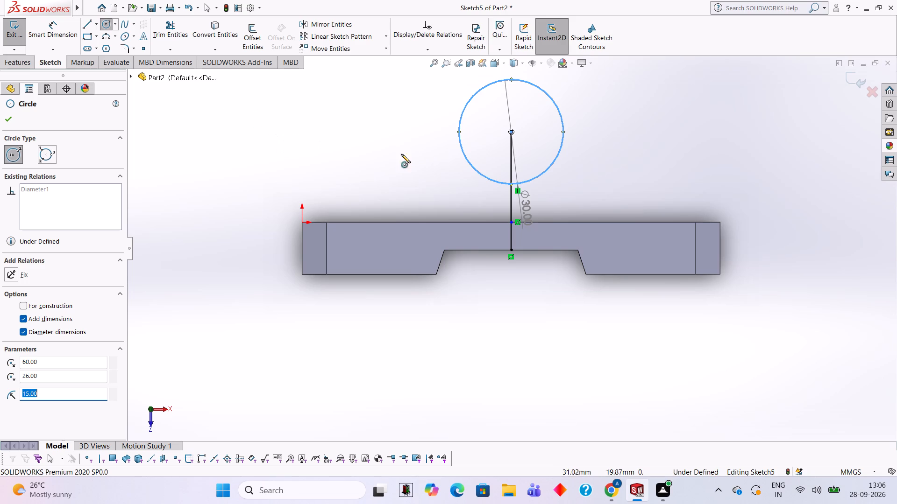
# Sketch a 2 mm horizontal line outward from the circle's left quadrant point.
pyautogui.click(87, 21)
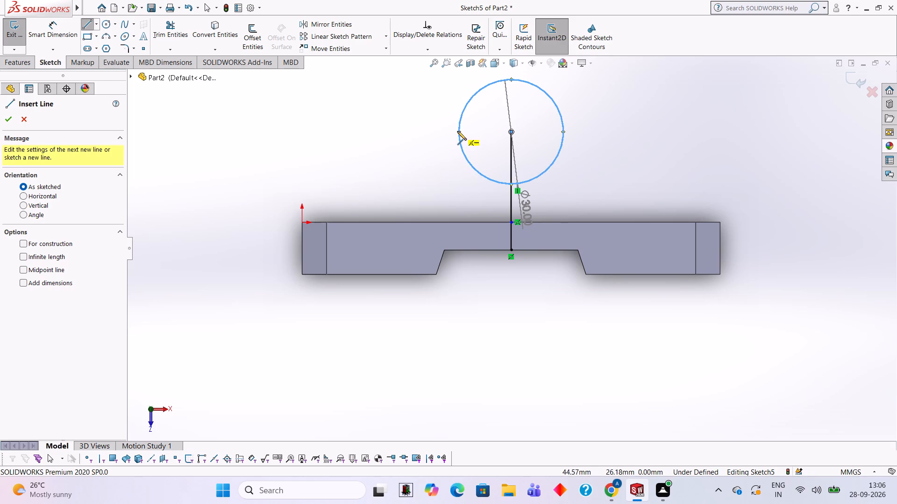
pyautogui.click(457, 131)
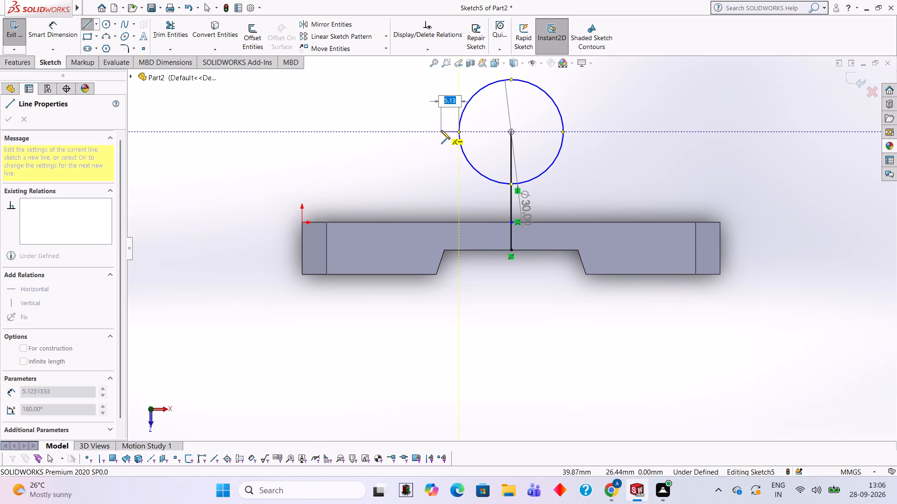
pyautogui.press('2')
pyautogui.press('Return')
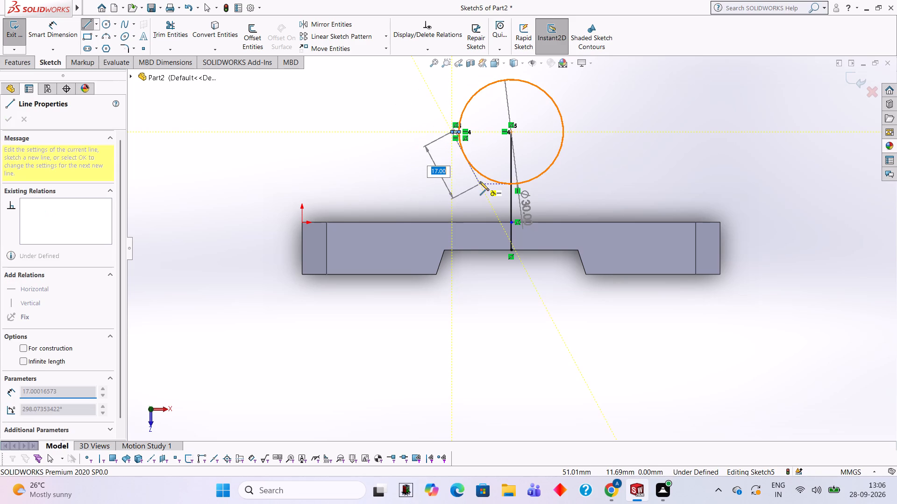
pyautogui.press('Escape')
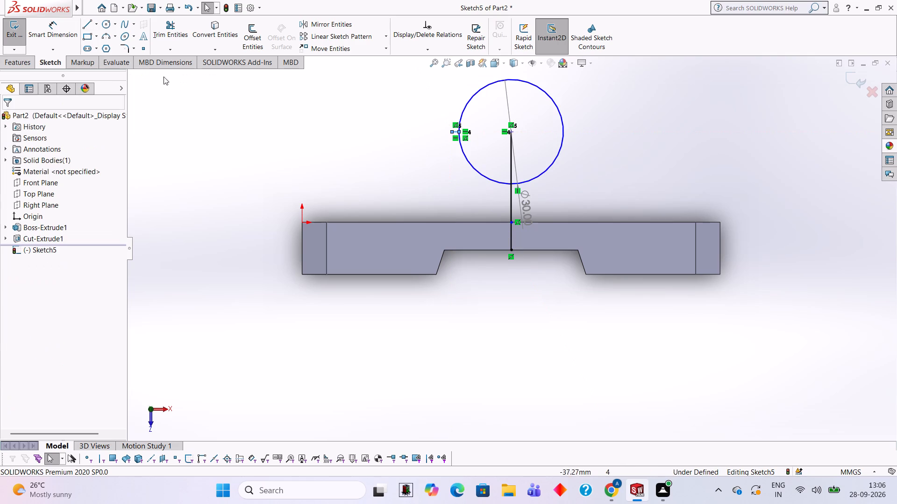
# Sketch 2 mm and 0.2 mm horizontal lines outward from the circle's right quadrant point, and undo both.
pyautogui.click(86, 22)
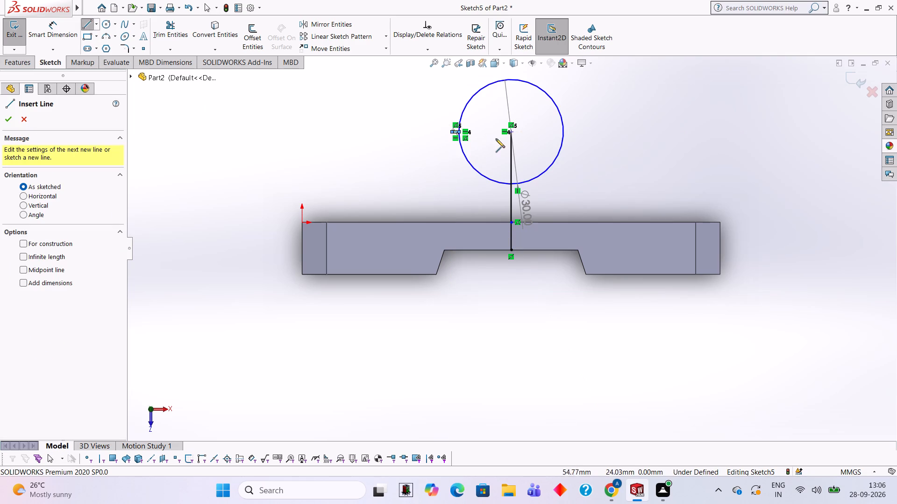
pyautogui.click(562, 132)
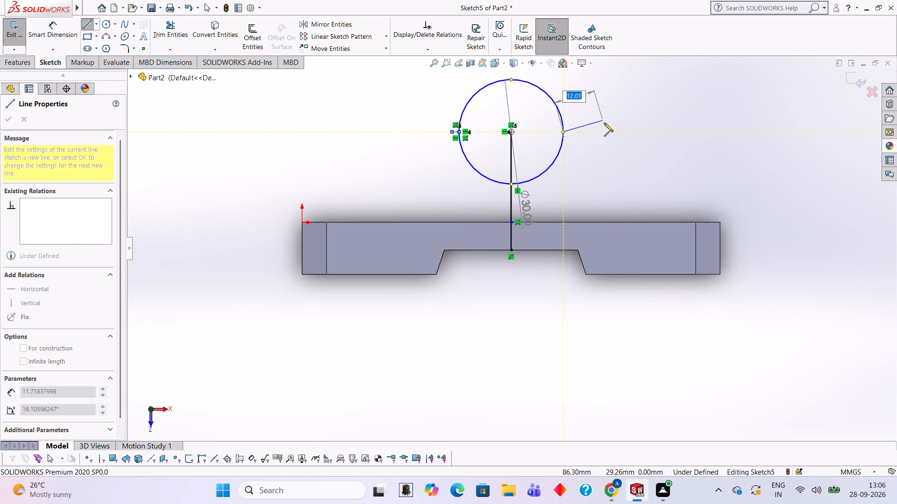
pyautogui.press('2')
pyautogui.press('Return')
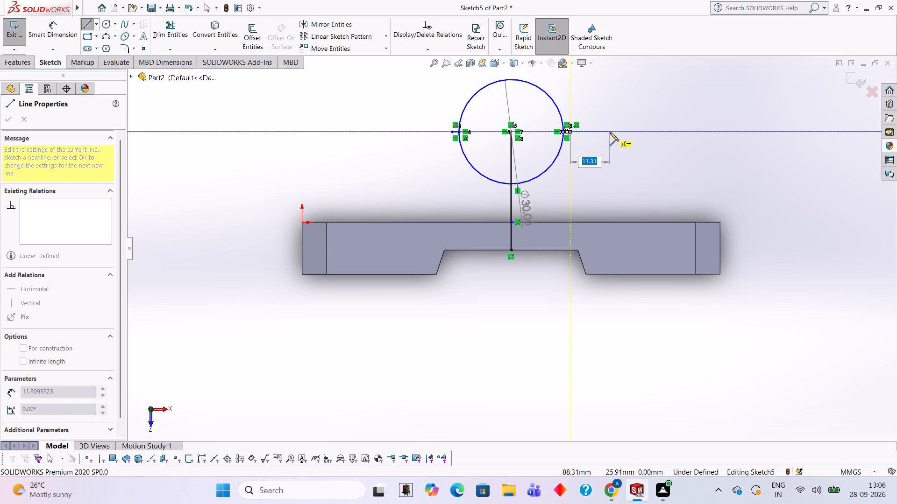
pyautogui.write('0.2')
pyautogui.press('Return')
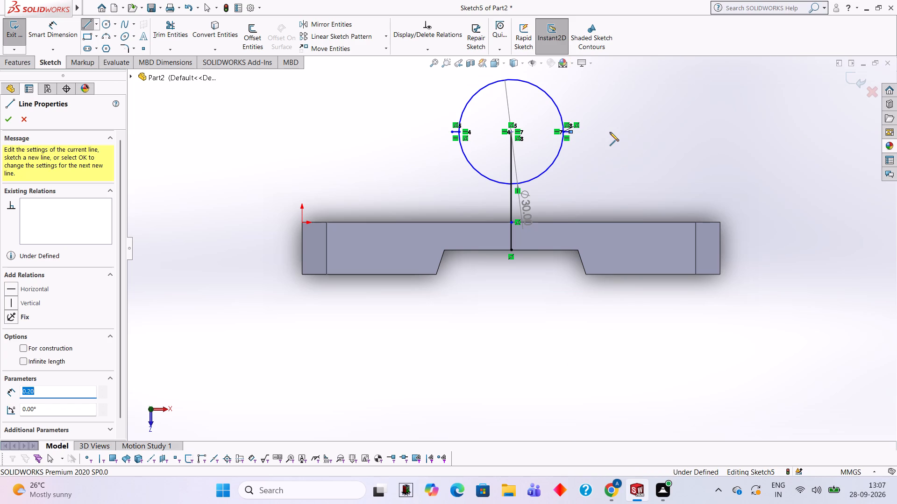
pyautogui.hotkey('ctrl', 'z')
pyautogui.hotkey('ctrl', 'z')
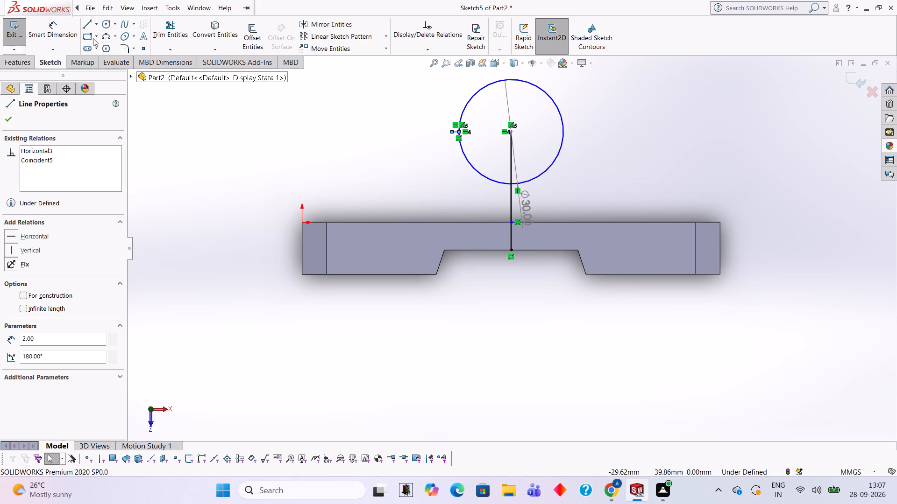
# Sketch a 2.5 mm horizontal line outward from the circle's right quadrant point.
pyautogui.click(93, 22)
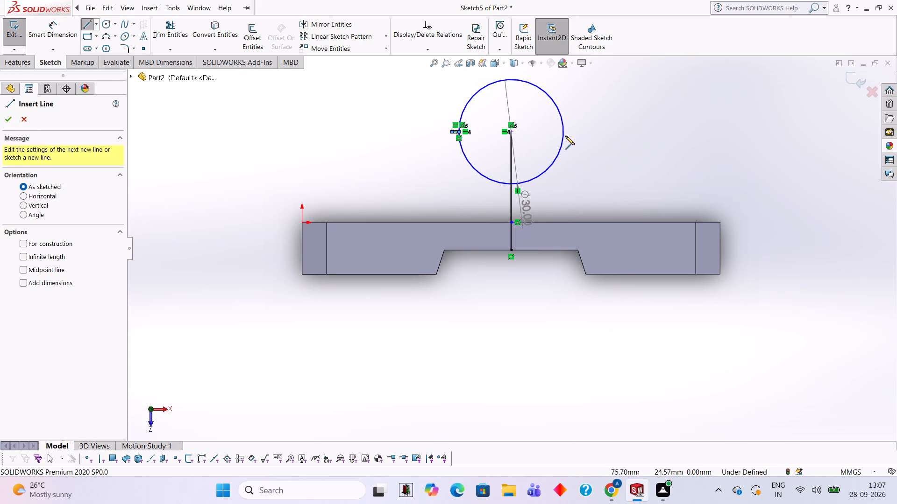
pyautogui.click(563, 132)
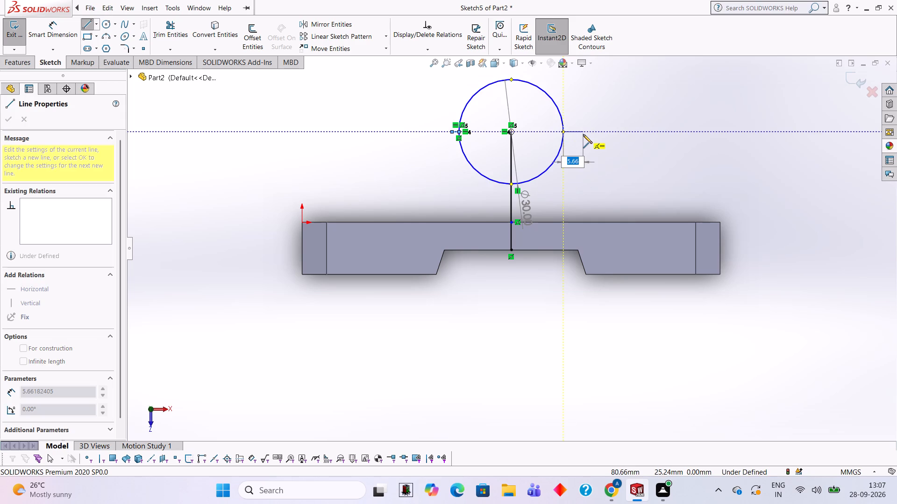
pyautogui.write('2.5')
pyautogui.press('Return')
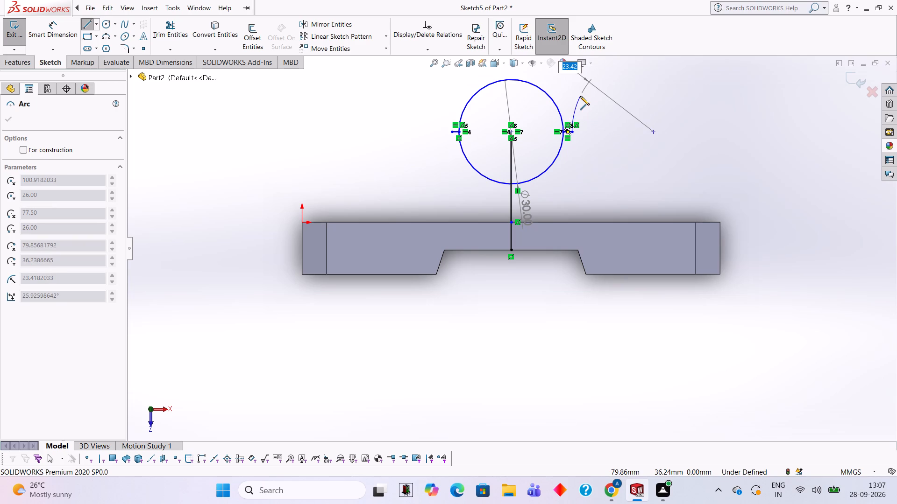
pyautogui.press('Escape')
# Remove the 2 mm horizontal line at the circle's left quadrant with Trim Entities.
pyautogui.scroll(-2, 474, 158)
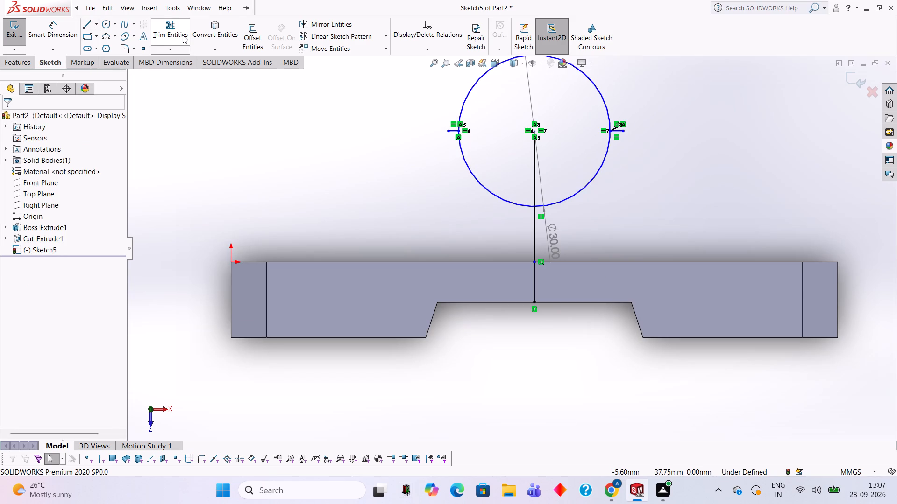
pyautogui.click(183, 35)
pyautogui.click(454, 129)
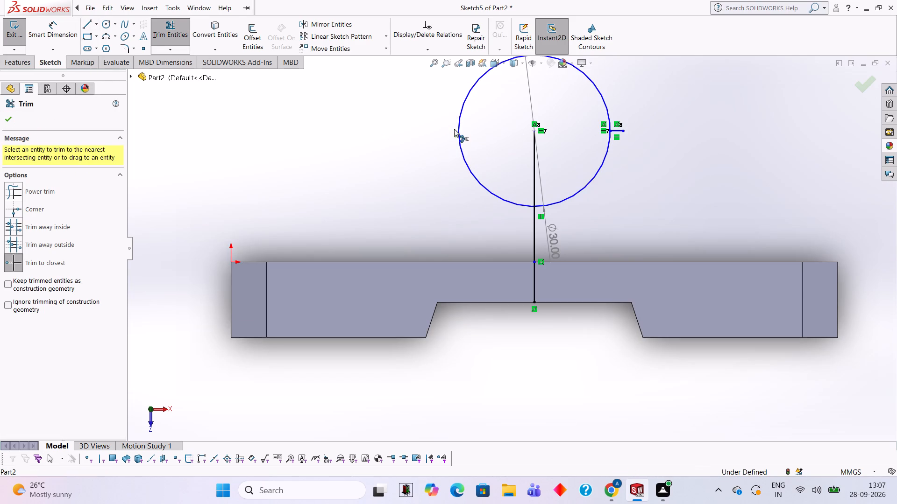
# Sketch a stepped chain of lines from the circle's left quadrant point: 2.5 mm outward, 2 mm up, 10 mm outward and 26 mm down.
pyautogui.click(91, 27)
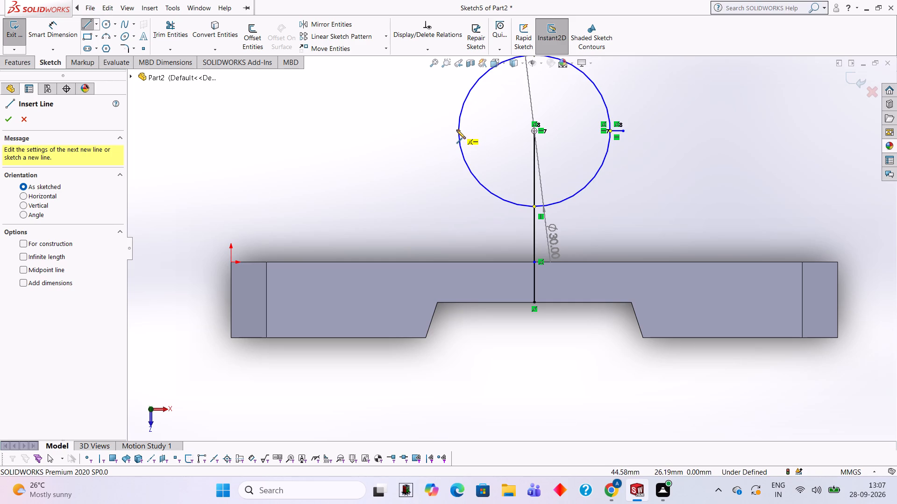
pyautogui.click(458, 130)
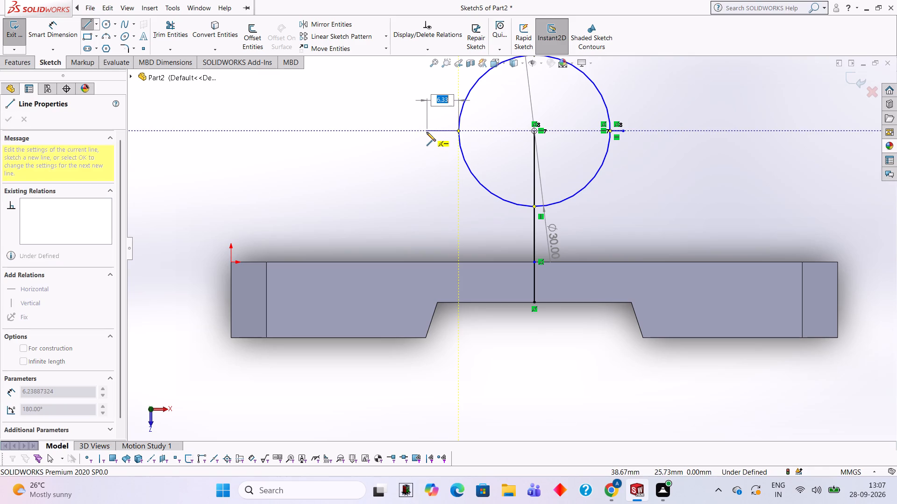
pyautogui.write('2.5')
pyautogui.press('Return')
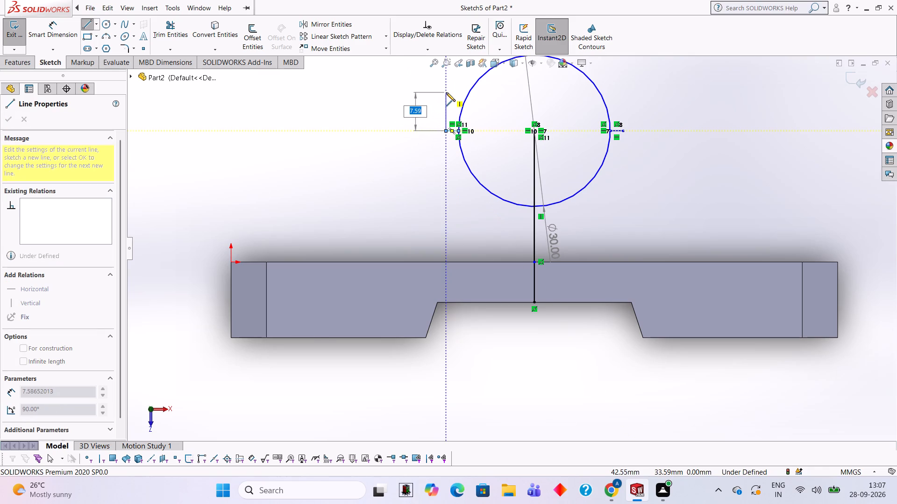
pyautogui.press('2')
pyautogui.press('Return')
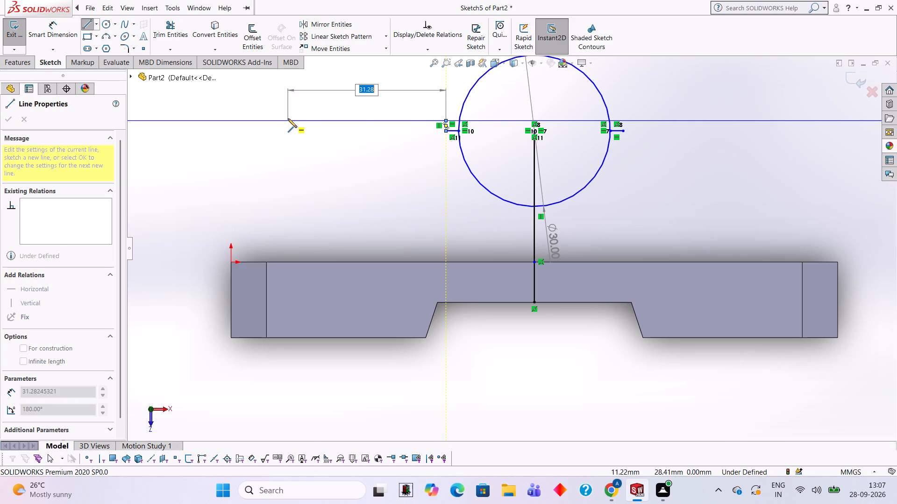
pyautogui.write('10')
pyautogui.press('Return')
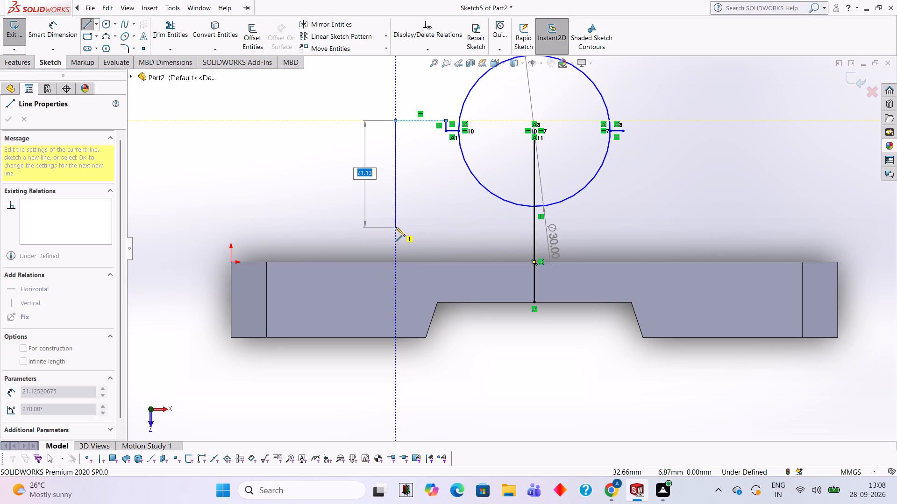
pyautogui.write('26')
pyautogui.press('Return')
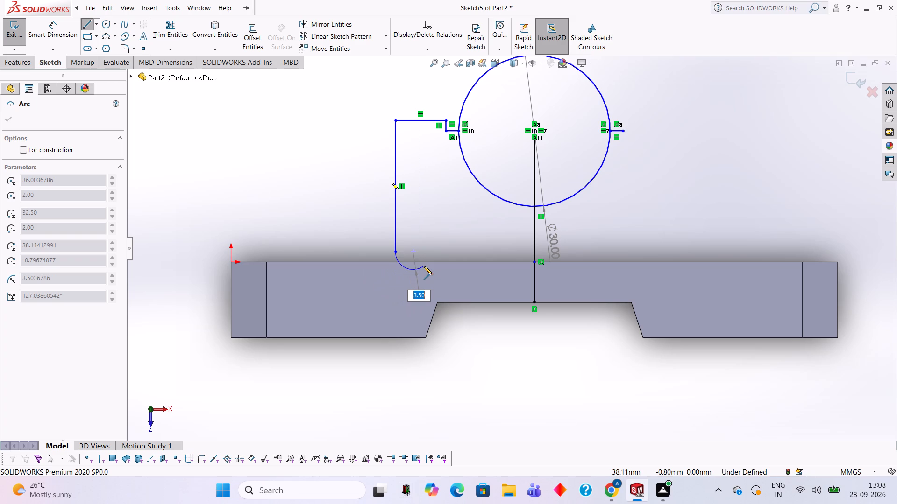
pyautogui.press('Escape')
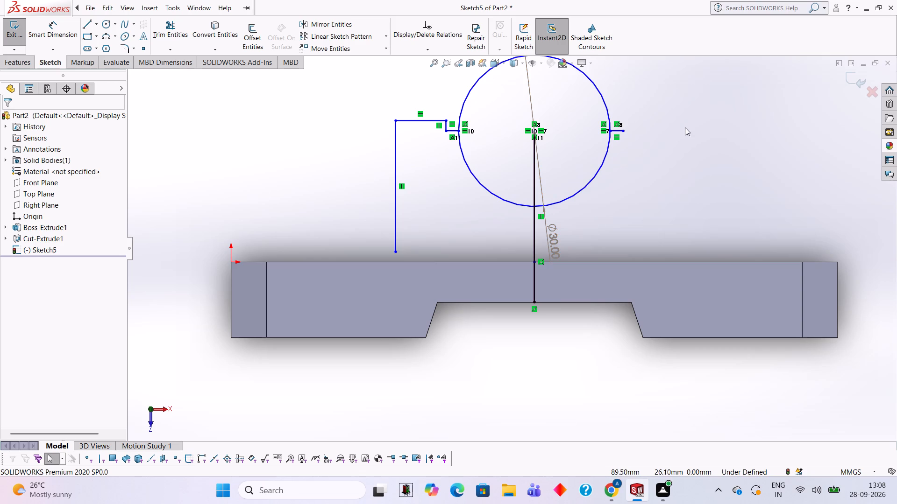
# Examine the sketched profile's position relative to the block from several angles.
pyautogui.scroll(2, 663, 122)
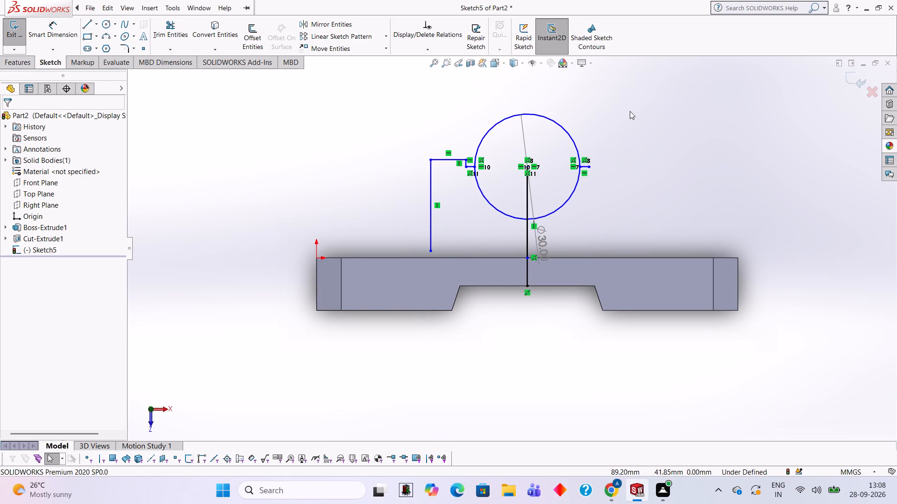
pyautogui.moveTo(630, 111); pyautogui.dragTo(605, 135, button='middle')
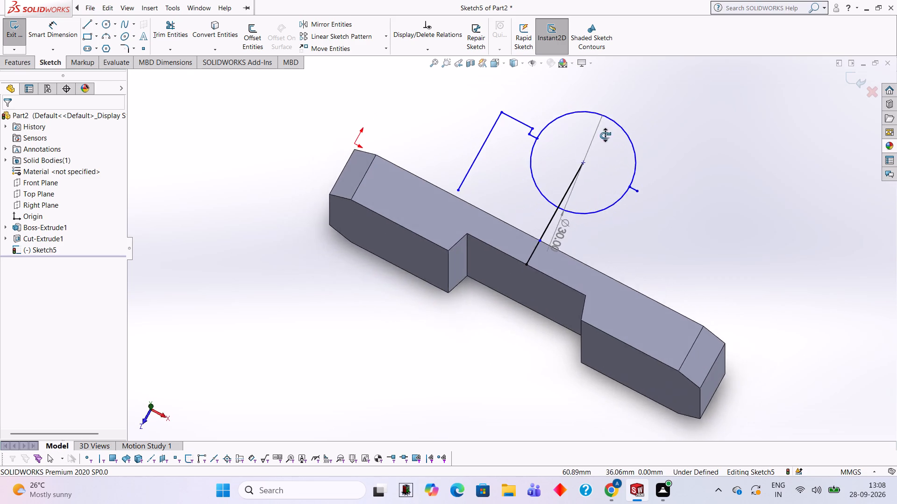
pyautogui.moveTo(605, 135); pyautogui.dragTo(632, 200, button='middle')
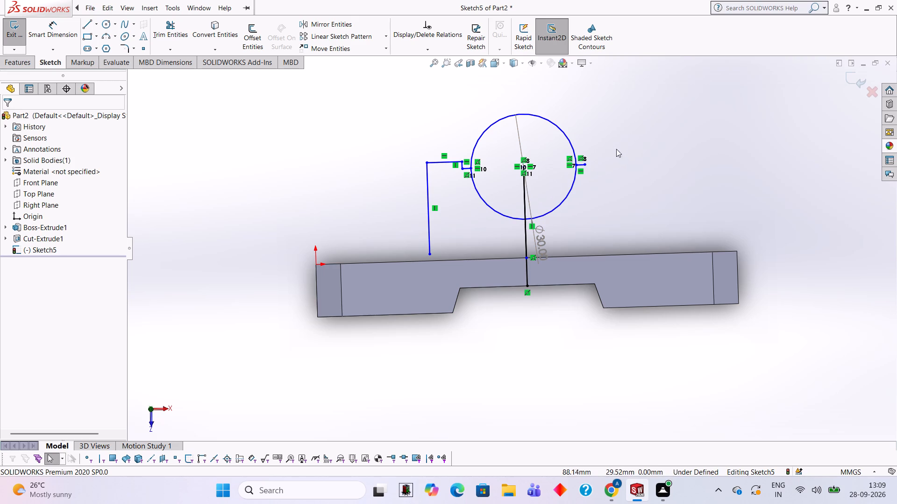
pyautogui.moveTo(606, 144); pyautogui.dragTo(611, 174, button='middle')
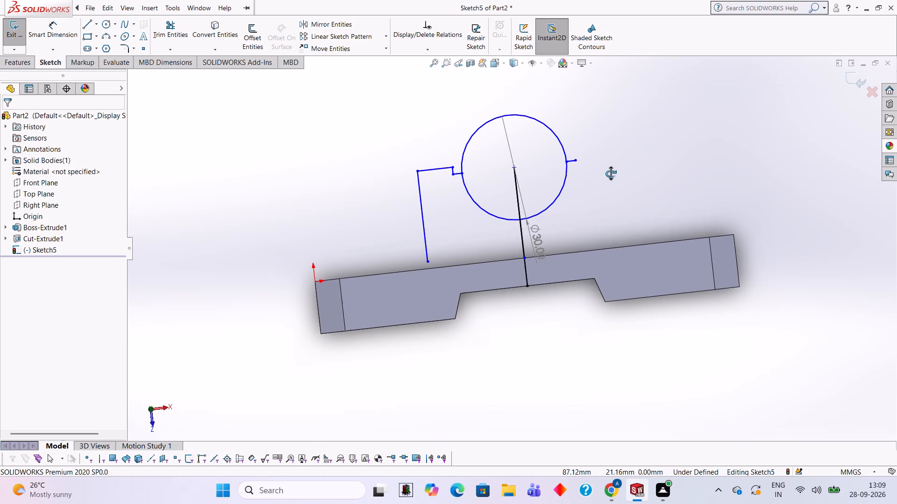
pyautogui.moveTo(611, 174); pyautogui.dragTo(603, 172, button='middle')
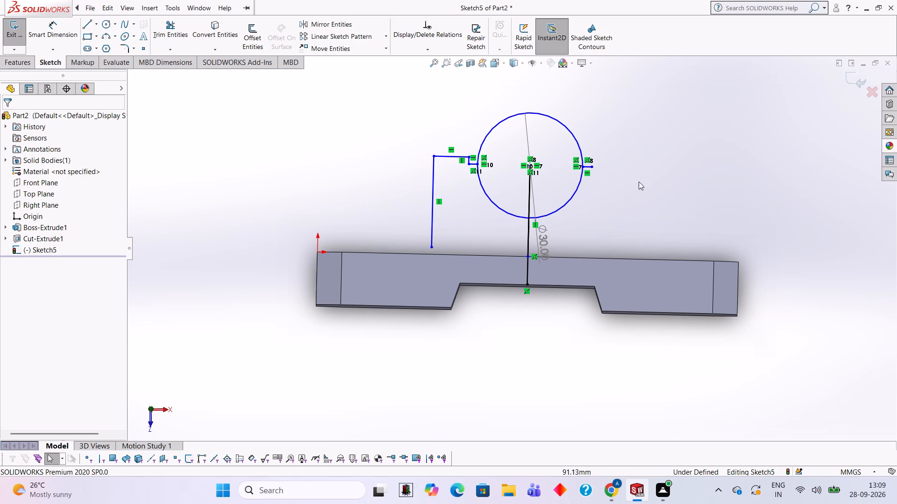
pyautogui.moveTo(619, 221); pyautogui.dragTo(629, 294, button='middle')
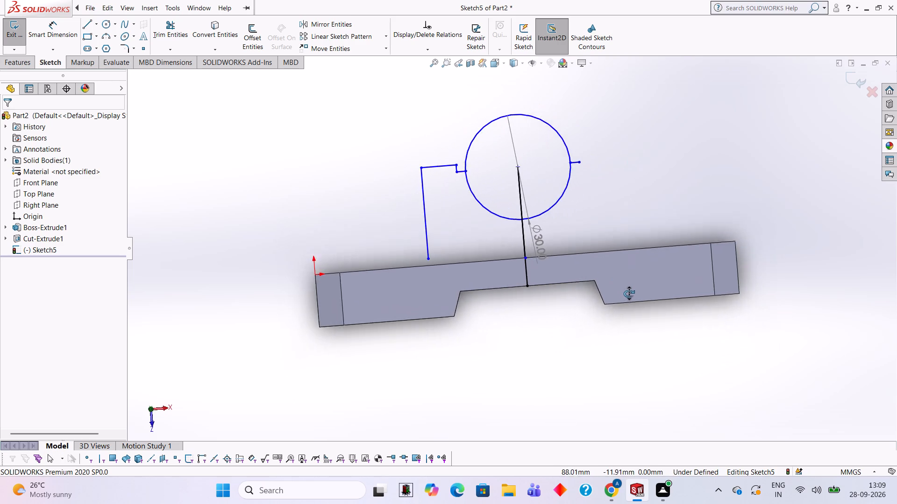
pyautogui.moveTo(629, 294); pyautogui.dragTo(621, 307, button='middle')
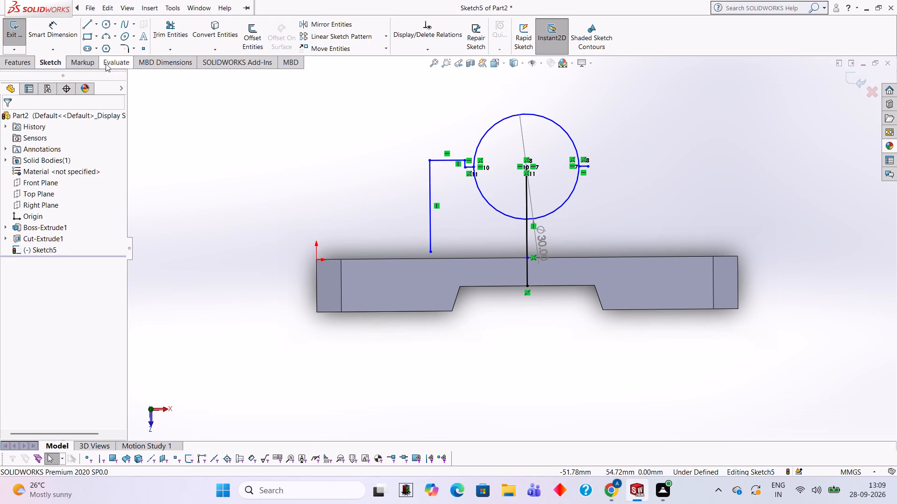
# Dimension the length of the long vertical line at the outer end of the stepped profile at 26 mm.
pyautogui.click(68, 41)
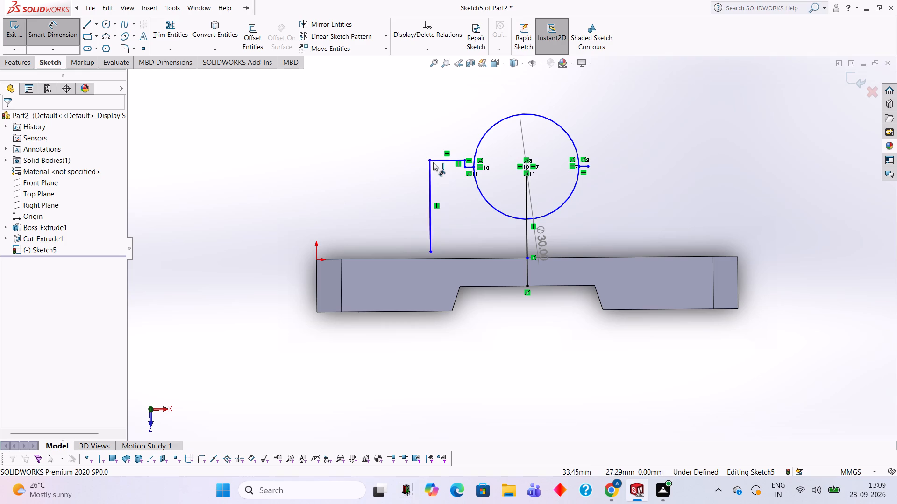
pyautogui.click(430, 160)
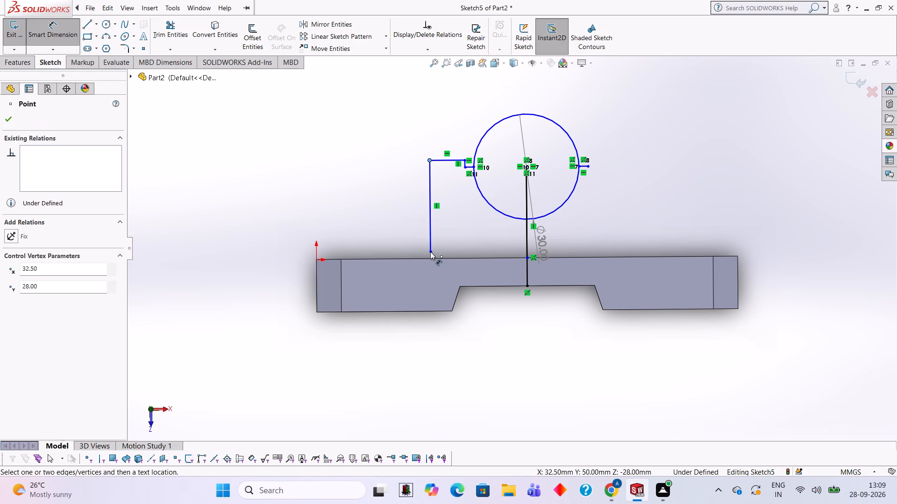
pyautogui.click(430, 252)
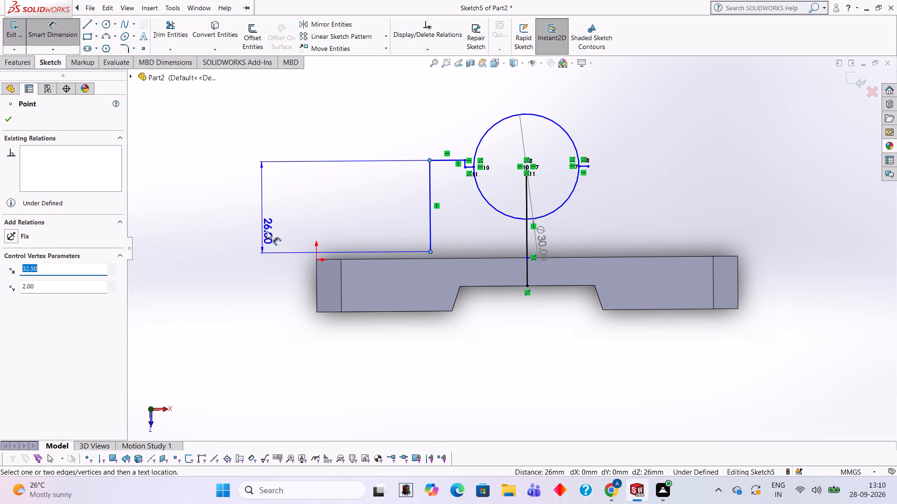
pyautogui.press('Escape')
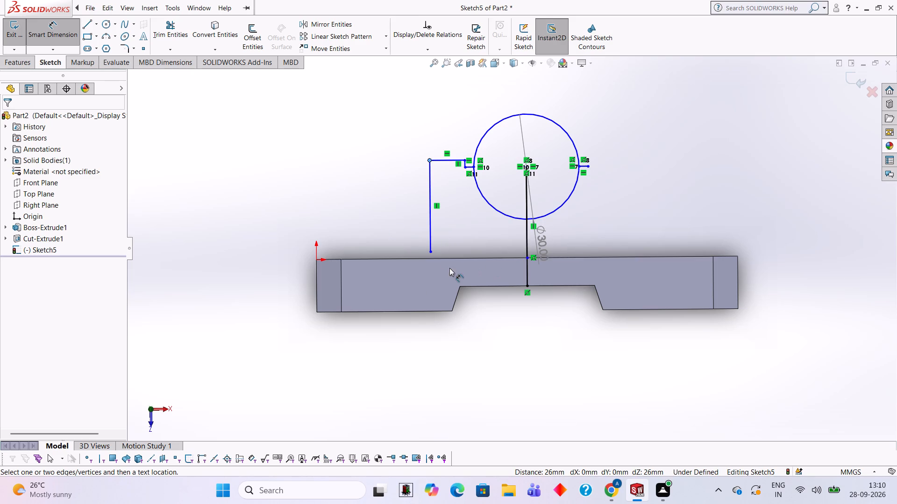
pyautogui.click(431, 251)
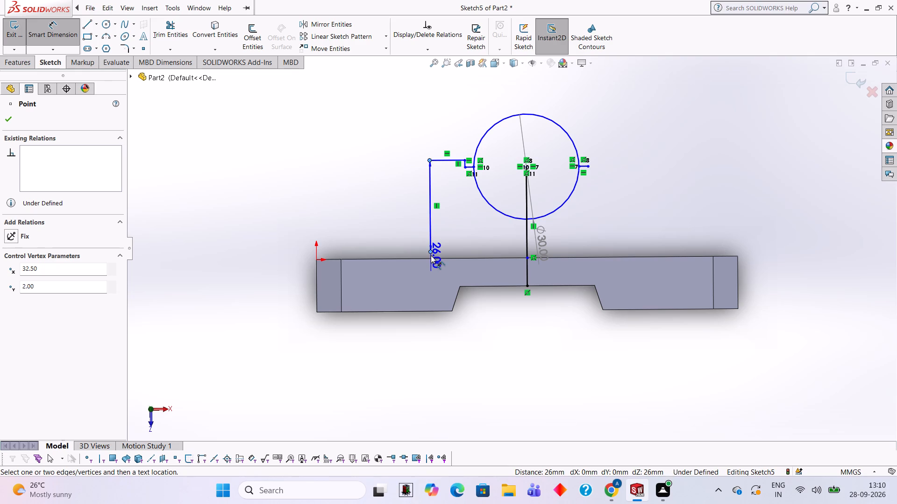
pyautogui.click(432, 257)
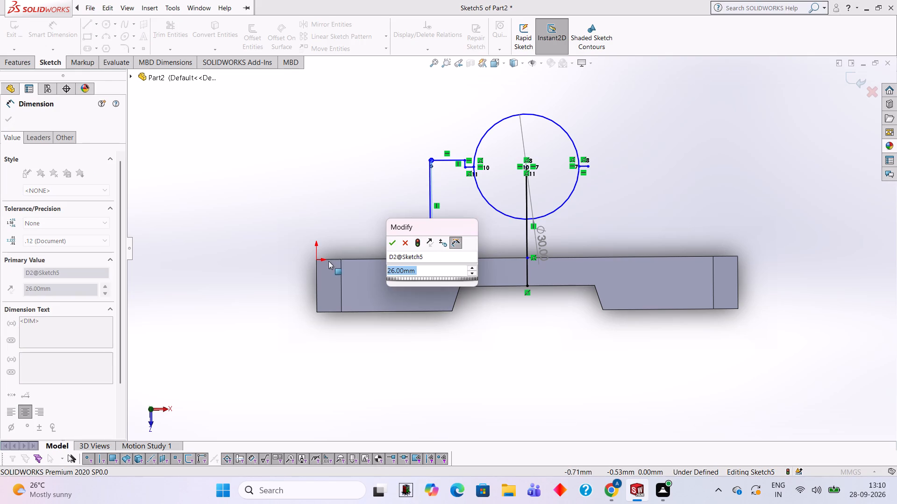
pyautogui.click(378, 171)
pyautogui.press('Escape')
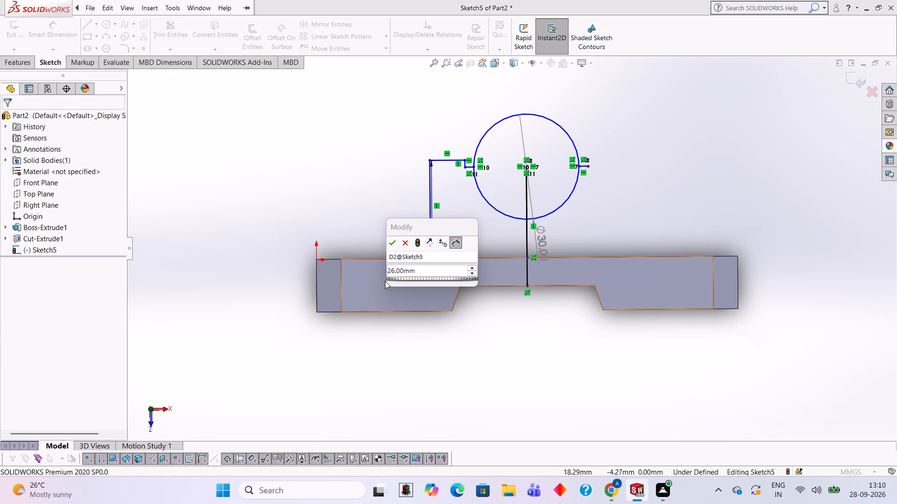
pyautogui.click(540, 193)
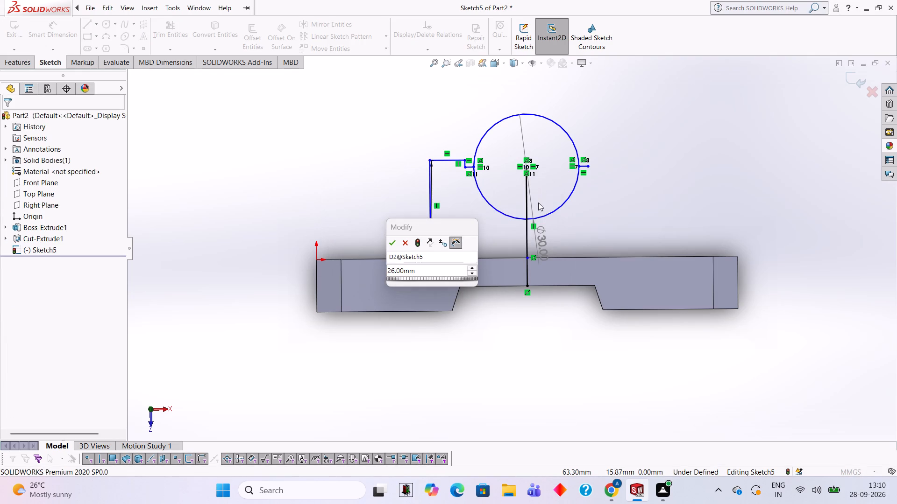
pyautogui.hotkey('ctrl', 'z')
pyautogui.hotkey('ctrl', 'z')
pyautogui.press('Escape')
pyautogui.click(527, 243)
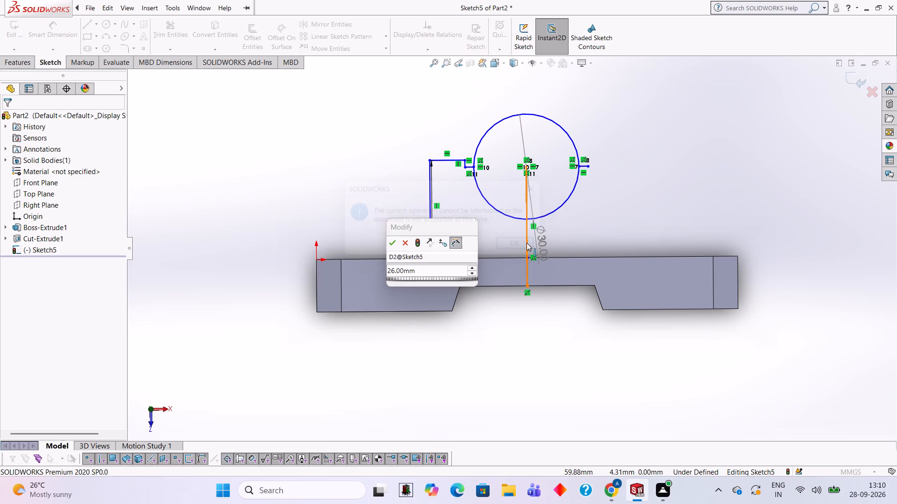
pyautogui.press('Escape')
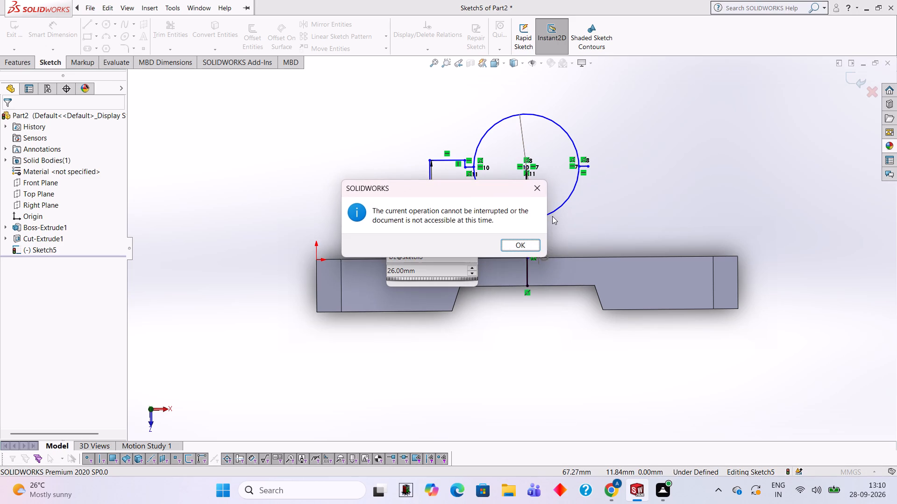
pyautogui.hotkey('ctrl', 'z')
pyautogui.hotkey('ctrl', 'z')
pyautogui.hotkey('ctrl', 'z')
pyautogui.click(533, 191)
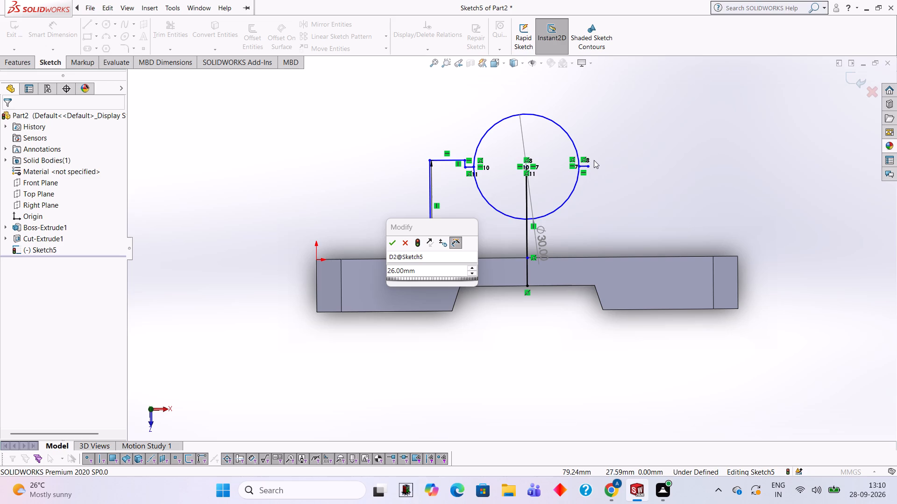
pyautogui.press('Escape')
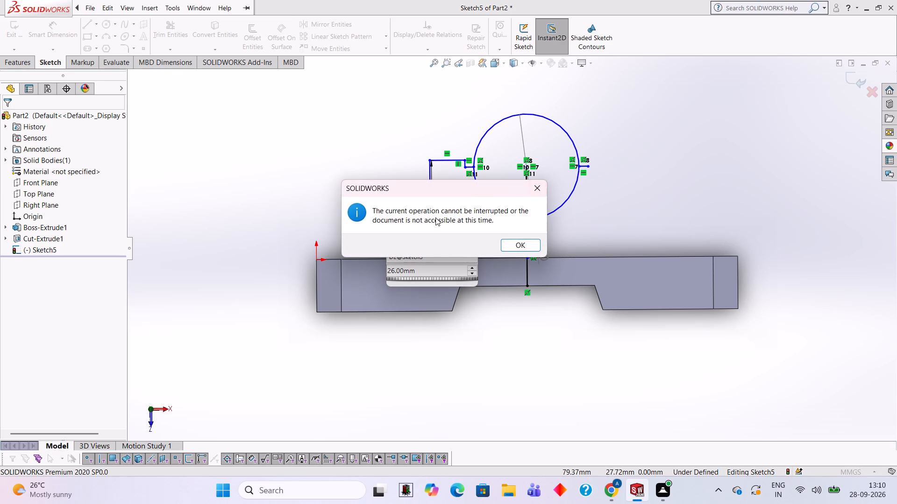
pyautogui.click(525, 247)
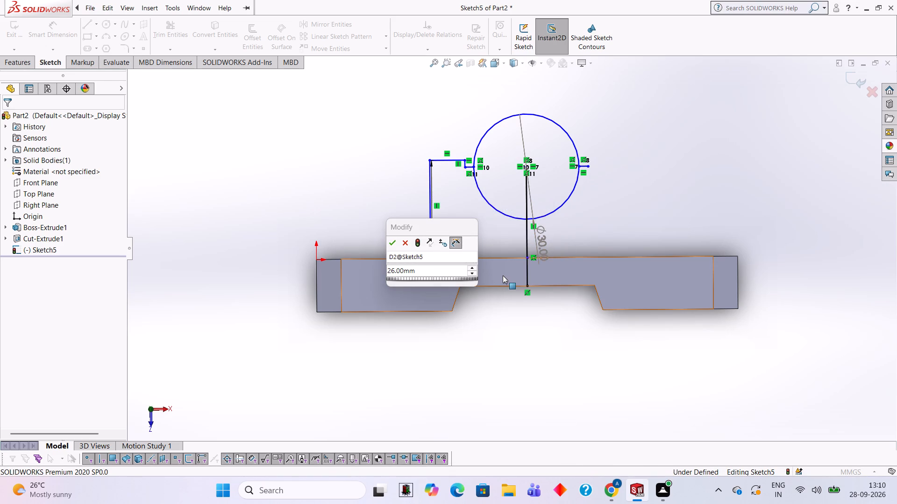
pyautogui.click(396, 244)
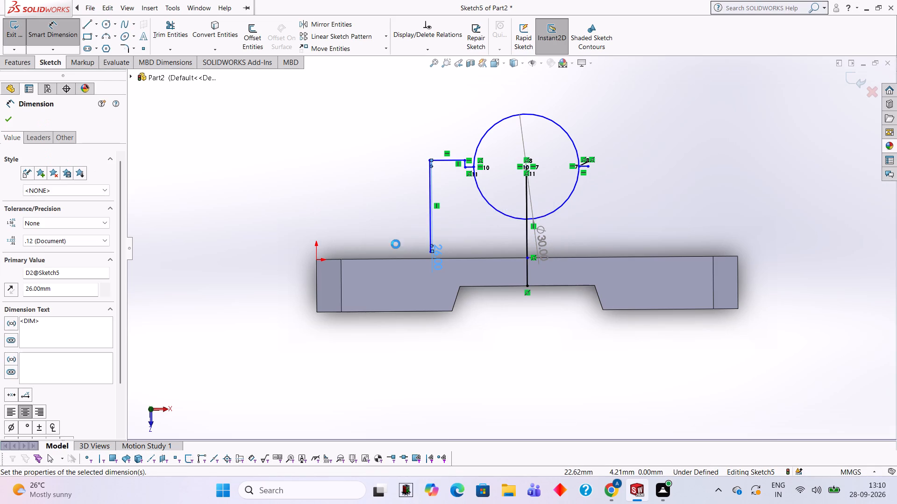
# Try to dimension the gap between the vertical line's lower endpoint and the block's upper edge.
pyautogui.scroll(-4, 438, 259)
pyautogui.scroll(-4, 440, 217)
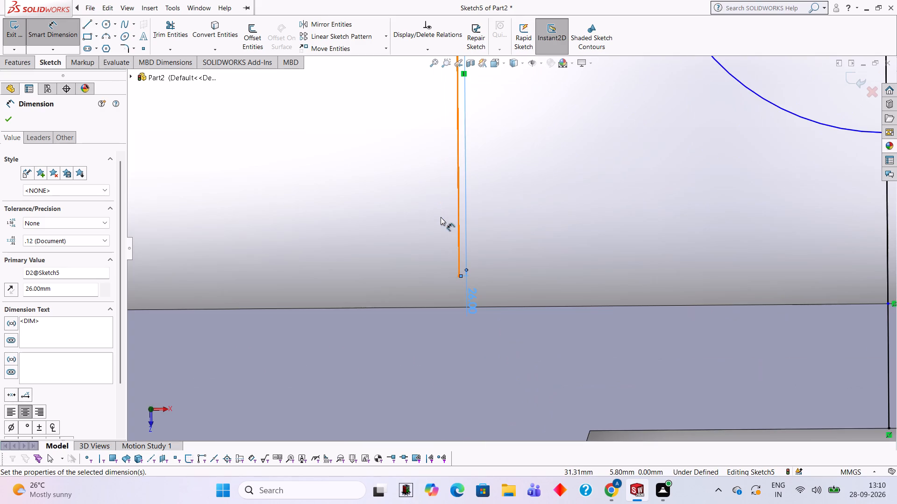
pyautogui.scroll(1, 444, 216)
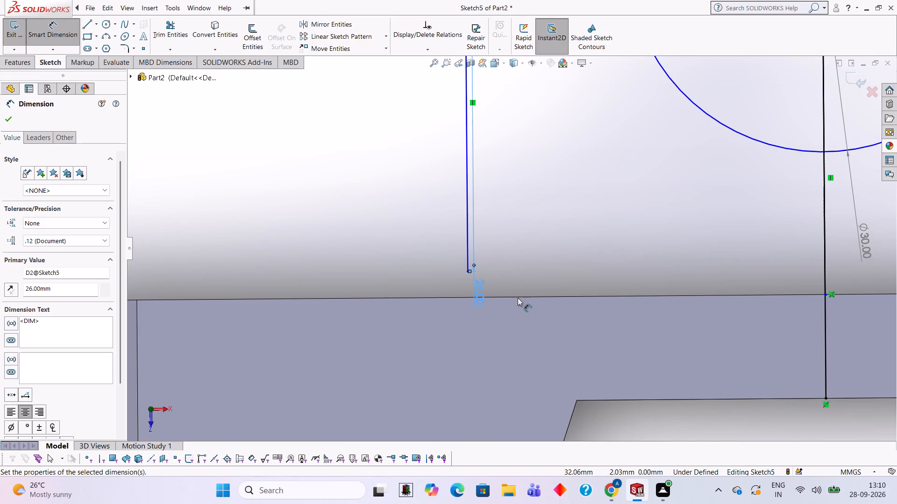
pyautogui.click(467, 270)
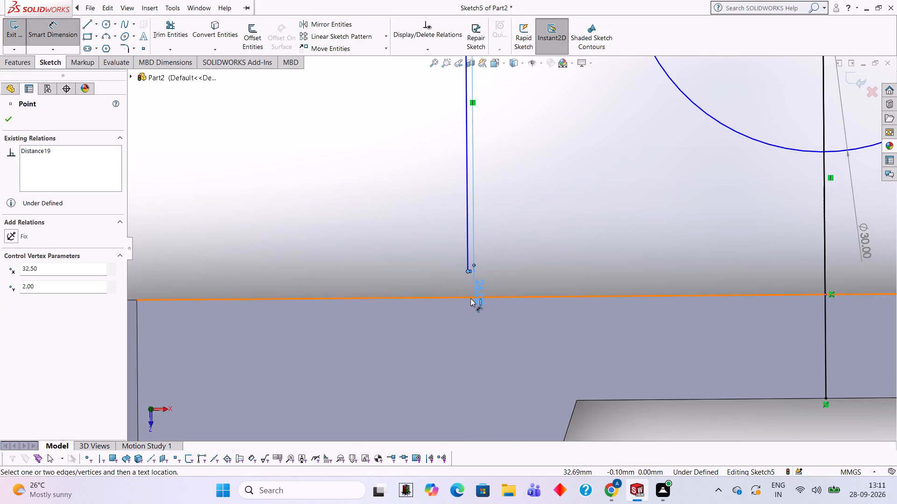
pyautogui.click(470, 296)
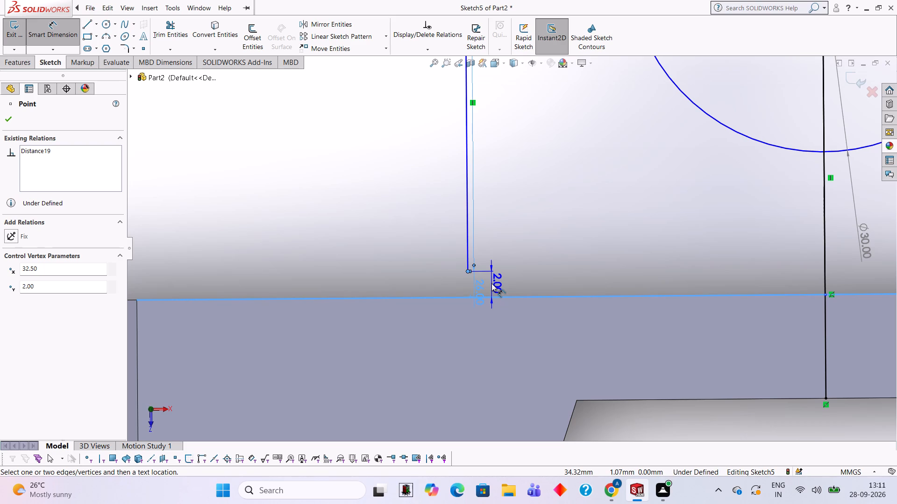
# Undo the dimension, the stepped profile, the circle and the vertical centre line until the sketch is empty.
pyautogui.hotkey('ctrl', 'z')
pyautogui.hotkey('ctrl', 'z')
pyautogui.hotkey('ctrl', 'z')
pyautogui.hotkey('ctrl', 'z')
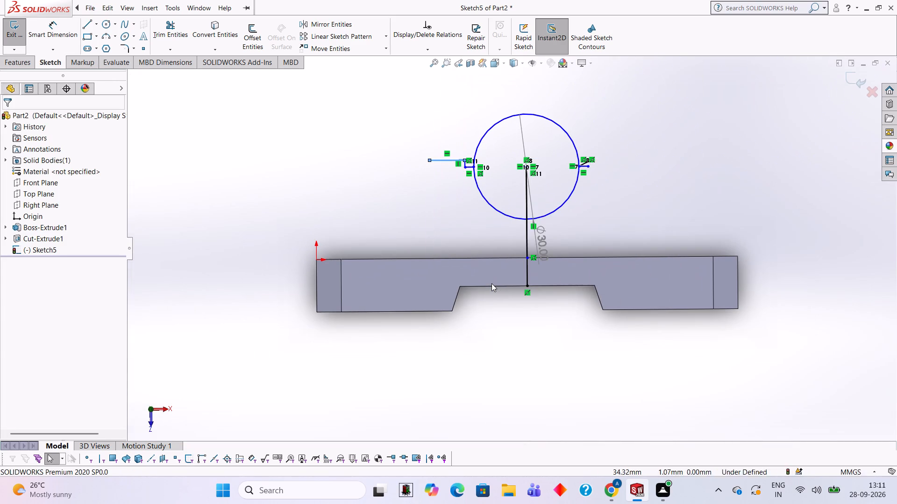
pyautogui.hotkey('ctrl', 'z')
pyautogui.hotkey('ctrl', 'z')
pyautogui.hotkey('ctrl', 'z')
pyautogui.hotkey('ctrl', 'z')
pyautogui.hotkey('ctrl', 'z')
pyautogui.hotkey('ctrl', 'z')
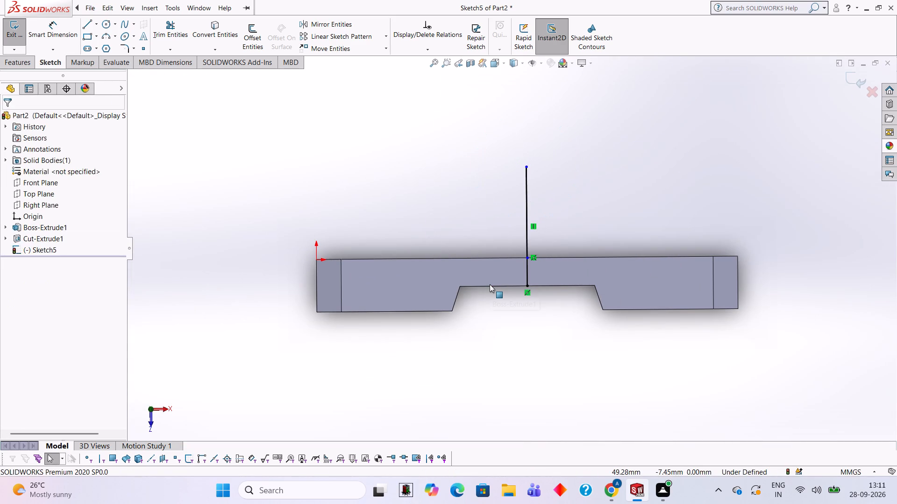
pyautogui.hotkey('ctrl', 'z')
pyautogui.hotkey('ctrl', 'z')
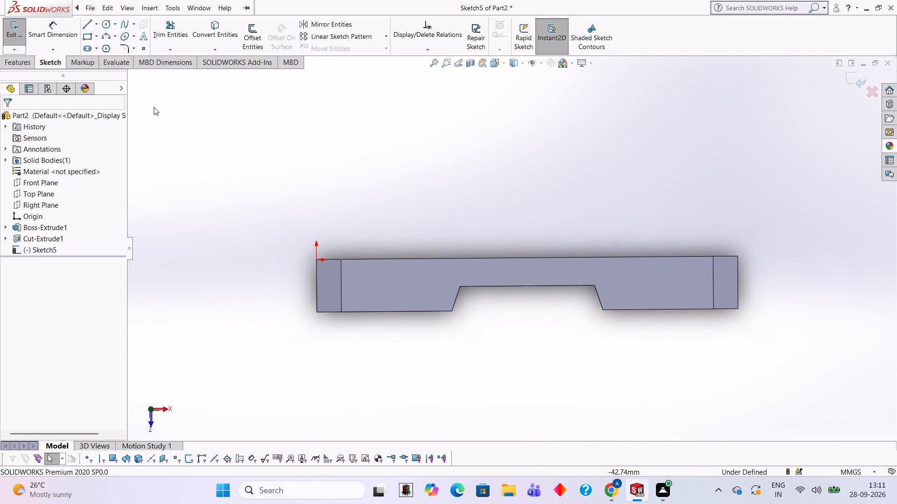
# Sketch a 41 mm vertical line upward from the midpoint of the slot's horizontal edge.
pyautogui.click(88, 26)
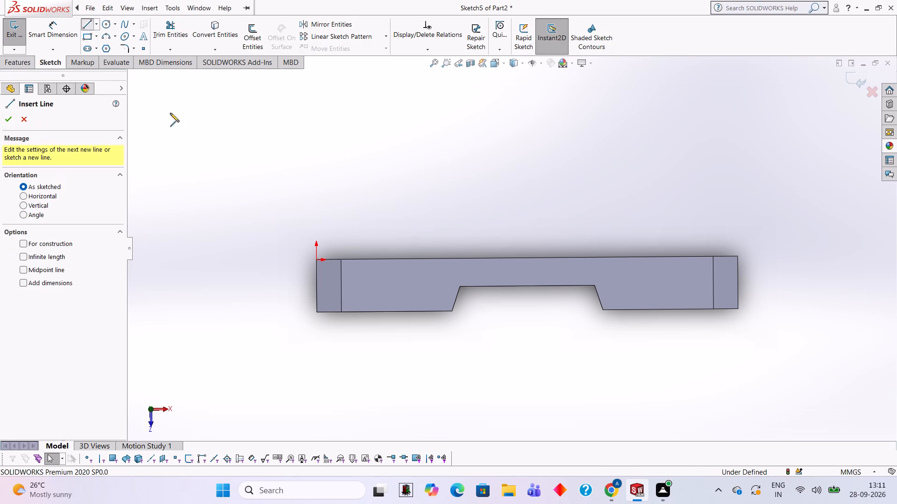
pyautogui.click(526, 285)
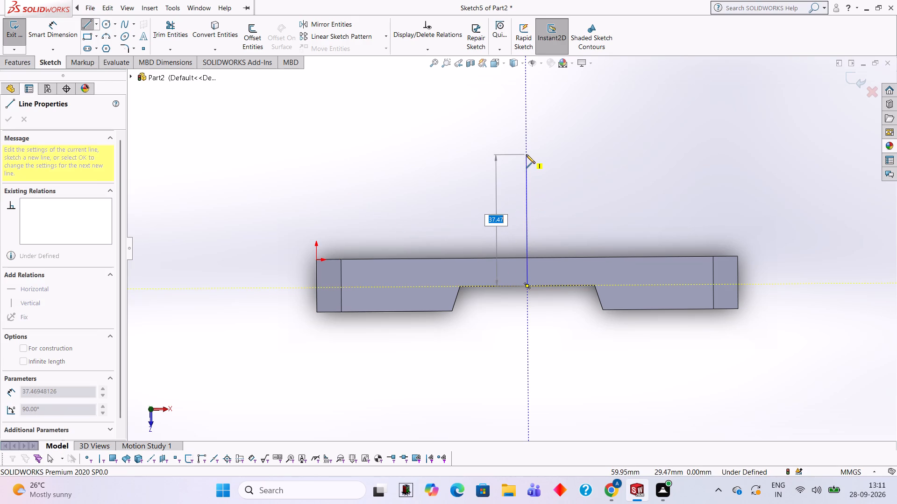
pyautogui.write('41')
pyautogui.press('Return')
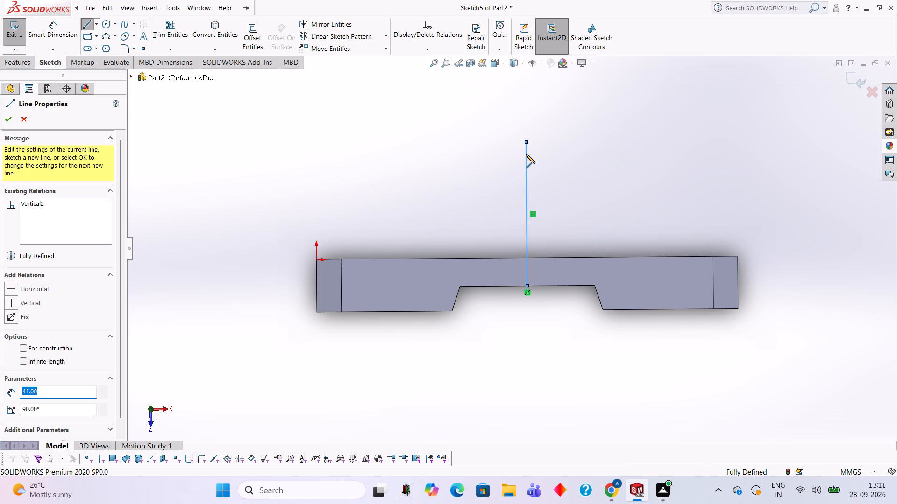
pyautogui.press('Escape')
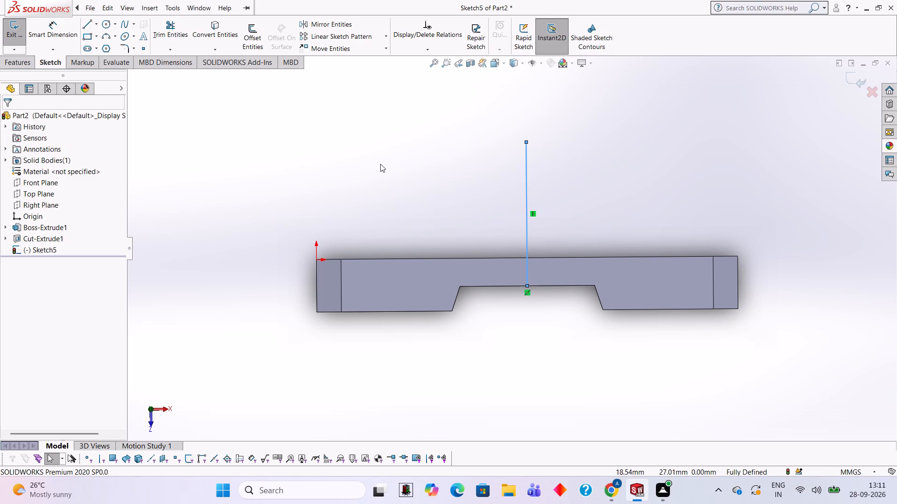
# Sketch a 30 mm diameter circle centred on the vertical line's upper endpoint.
pyautogui.click(105, 26)
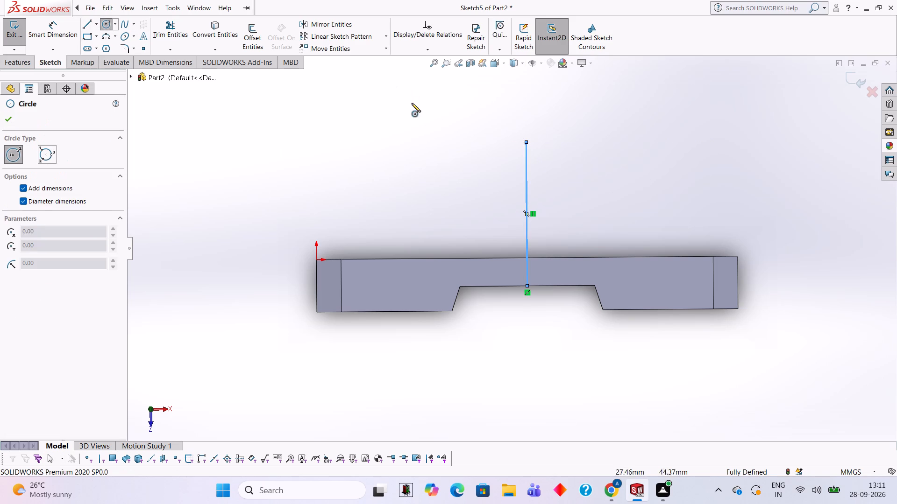
pyautogui.click(526, 140)
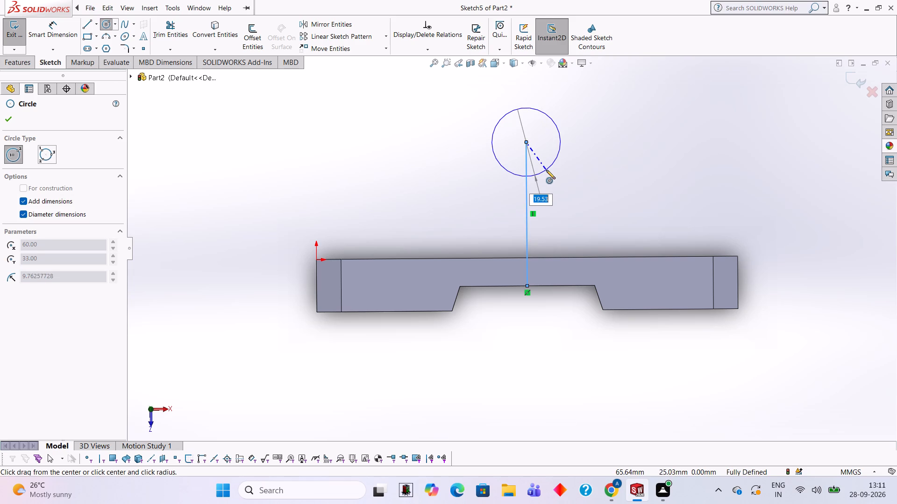
pyautogui.write('30')
pyautogui.press('Return')
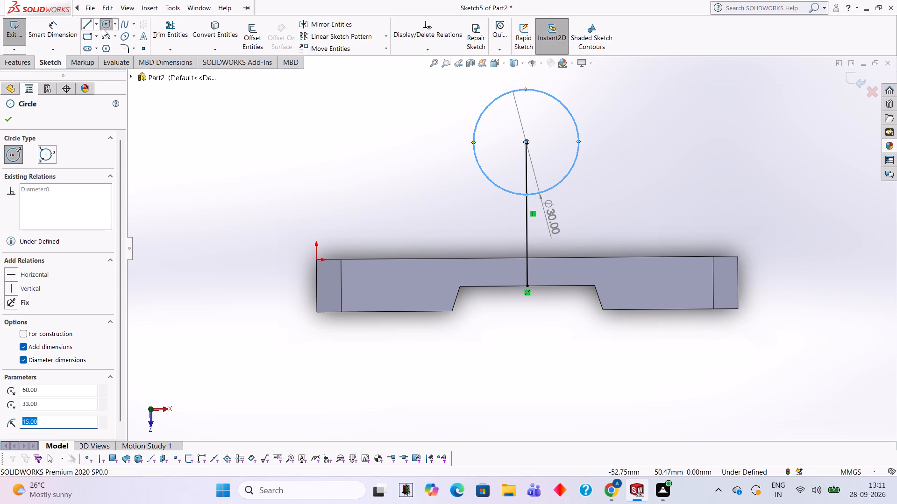
# Sketch a 2.5 mm horizontal line outward from the circle's left quadrant point.
pyautogui.click(92, 22)
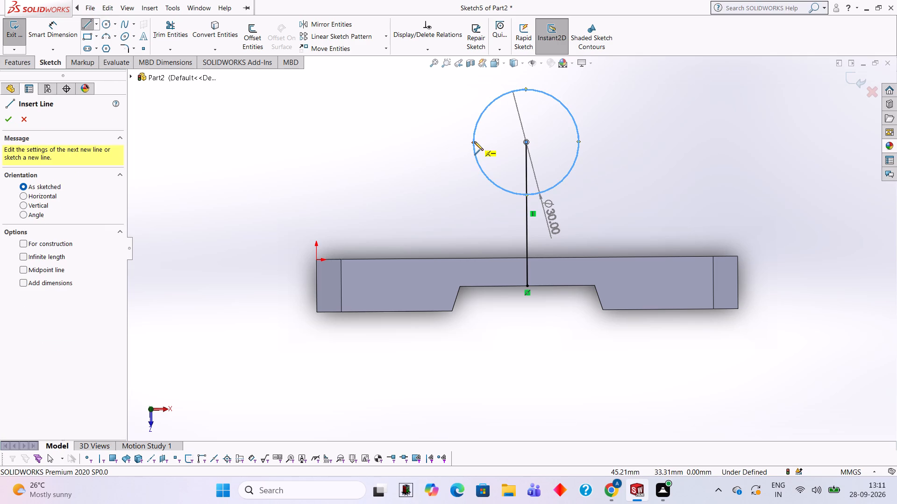
pyautogui.click(473, 141)
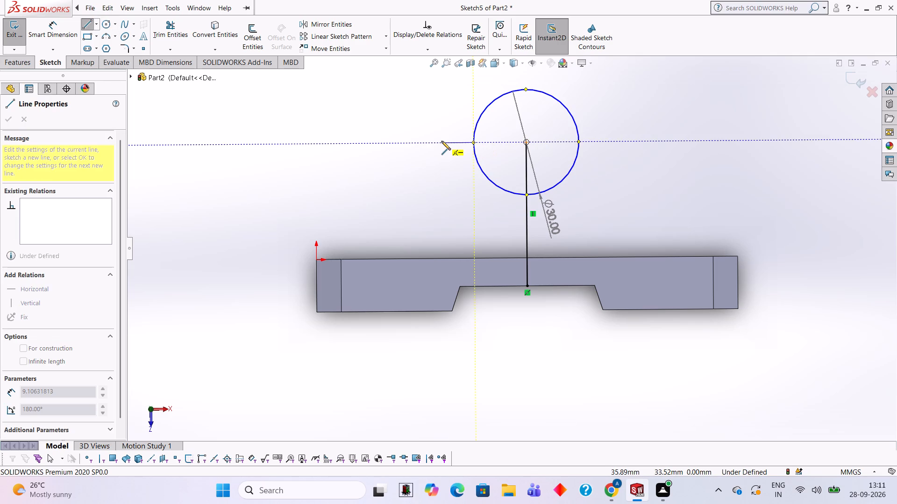
pyautogui.write('2.5')
pyautogui.press('Return')
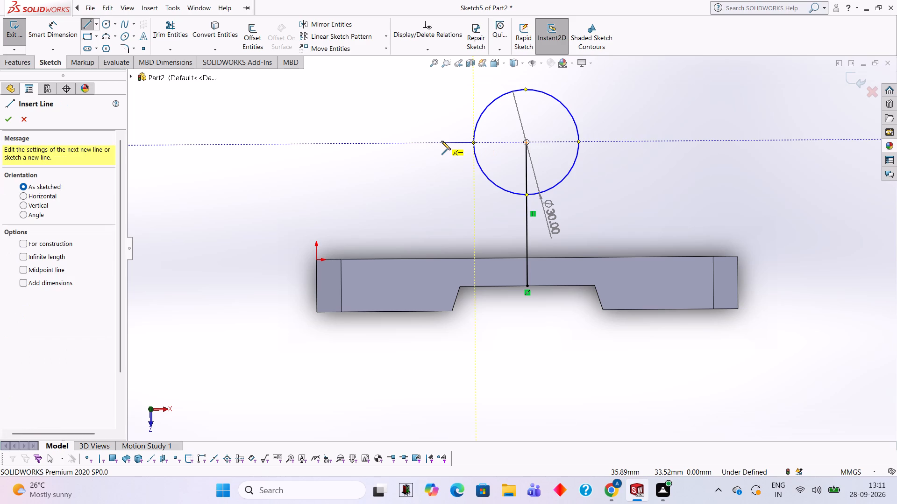
pyautogui.write('2.5')
pyautogui.press('Return')
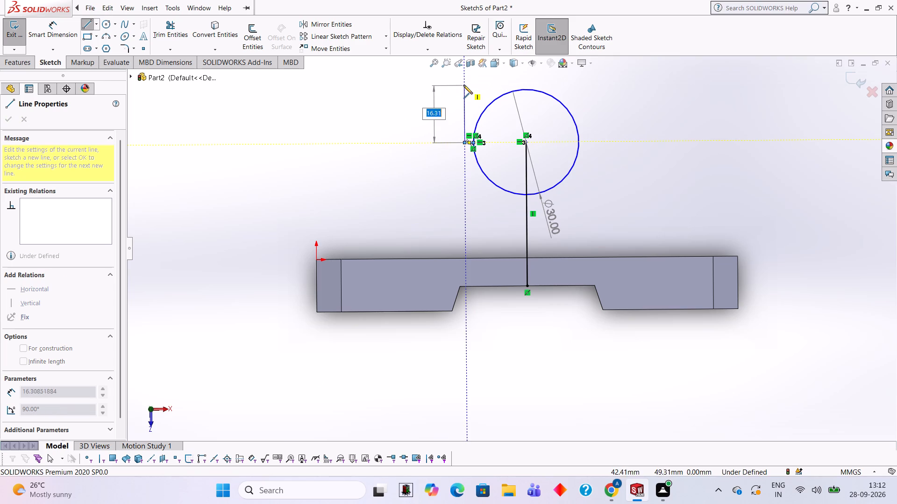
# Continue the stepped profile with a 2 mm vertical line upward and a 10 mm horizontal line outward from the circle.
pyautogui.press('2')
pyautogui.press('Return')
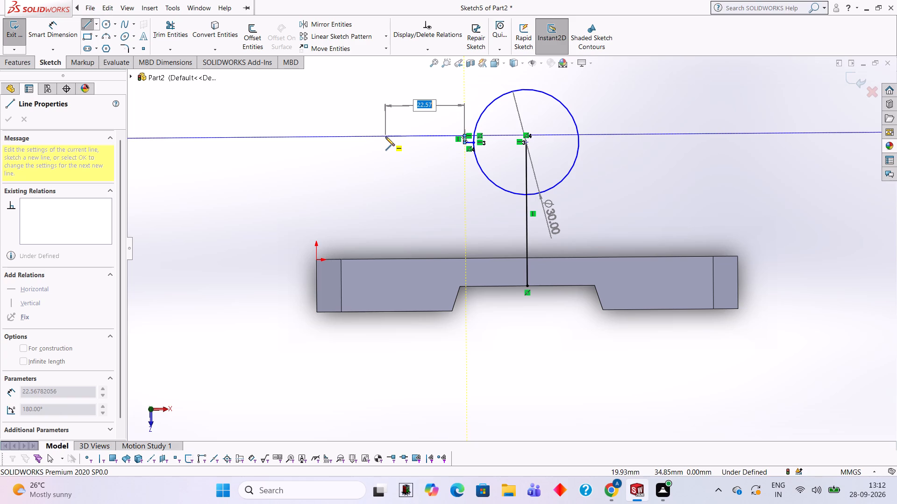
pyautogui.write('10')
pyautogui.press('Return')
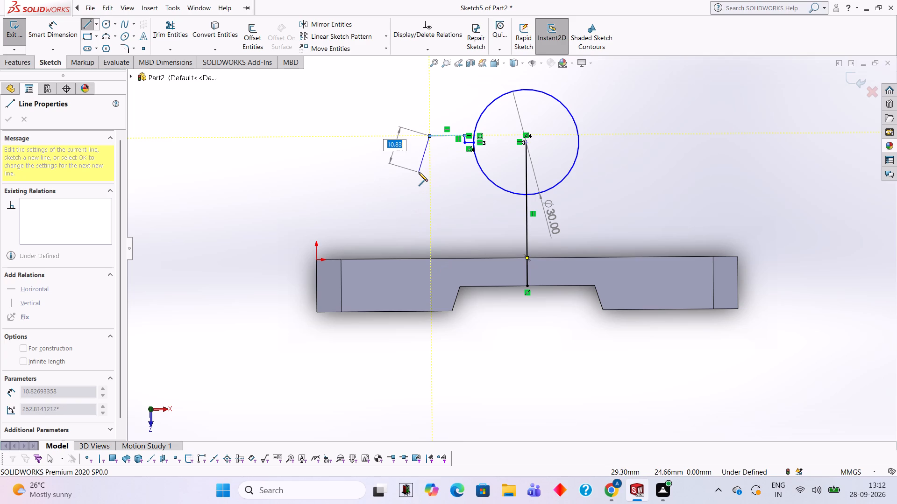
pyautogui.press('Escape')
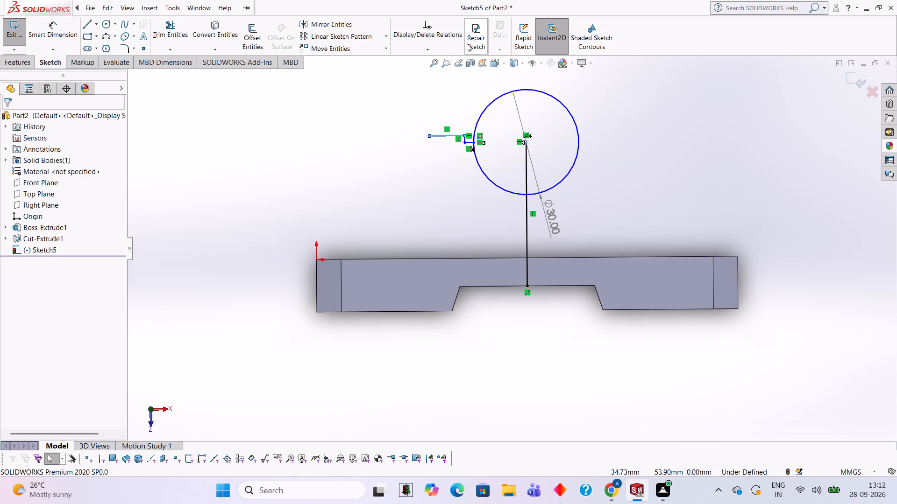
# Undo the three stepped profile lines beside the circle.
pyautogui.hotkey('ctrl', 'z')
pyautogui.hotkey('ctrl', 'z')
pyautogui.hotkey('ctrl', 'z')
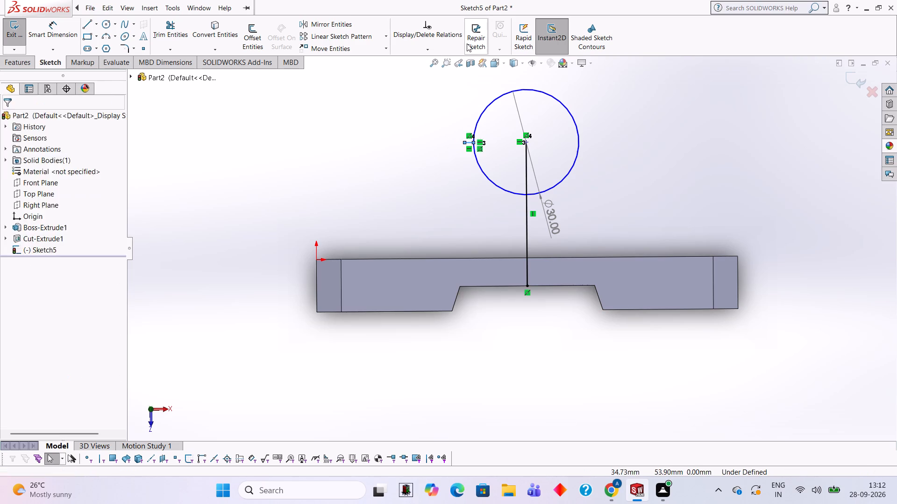
# Dimension the circle's centre at 32 mm above the midpoint of the slot's horizontal edge.
pyautogui.click(49, 19)
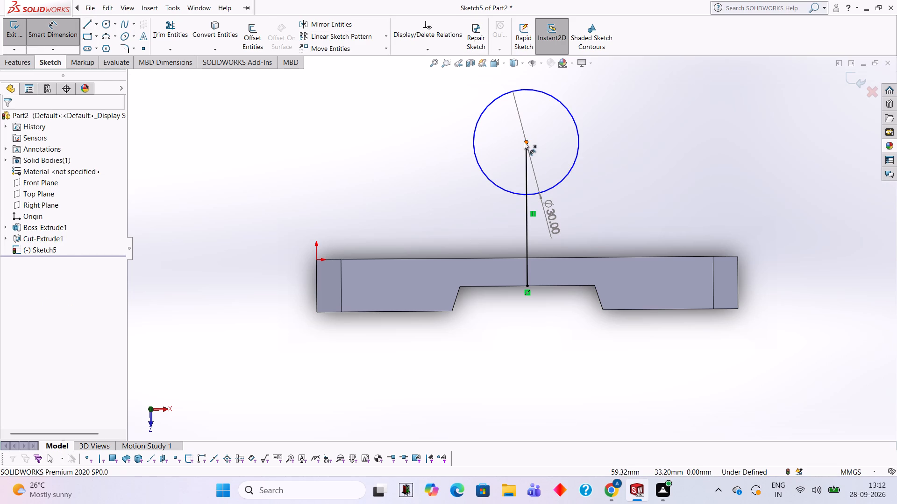
pyautogui.click(525, 141)
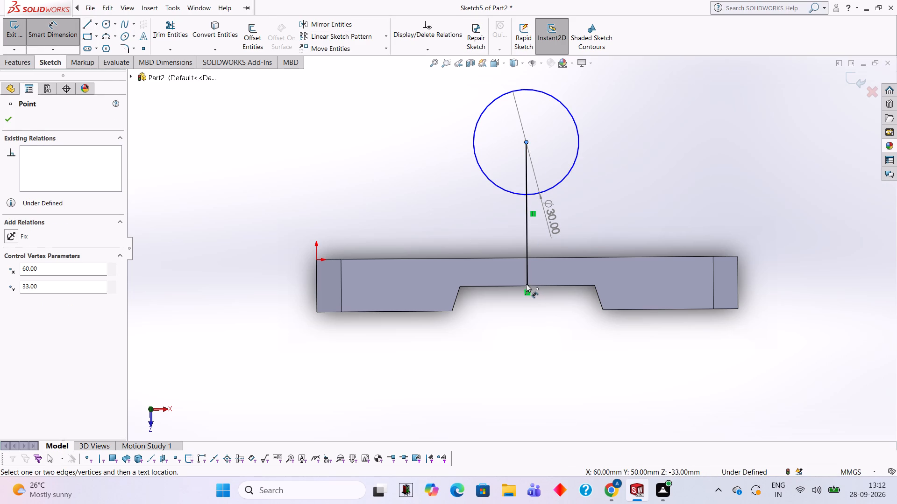
pyautogui.click(526, 284)
pyautogui.click(773, 216)
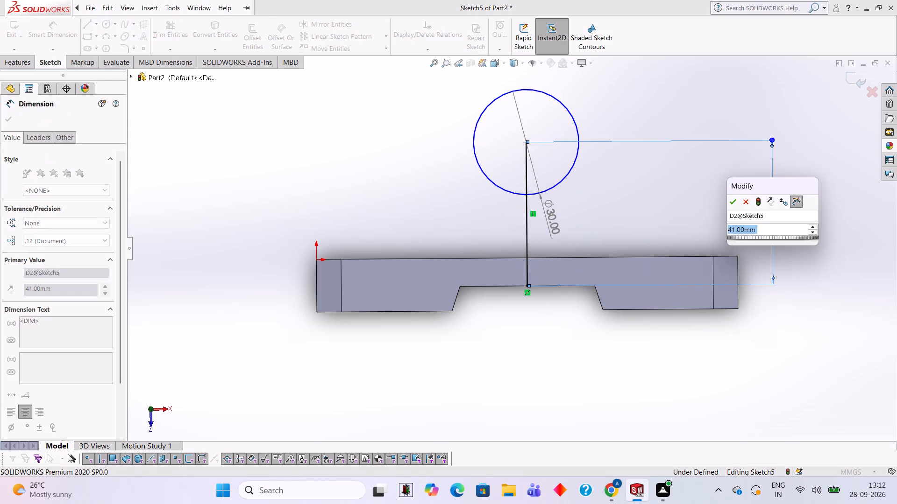
pyautogui.write('32')
pyautogui.press('Return')
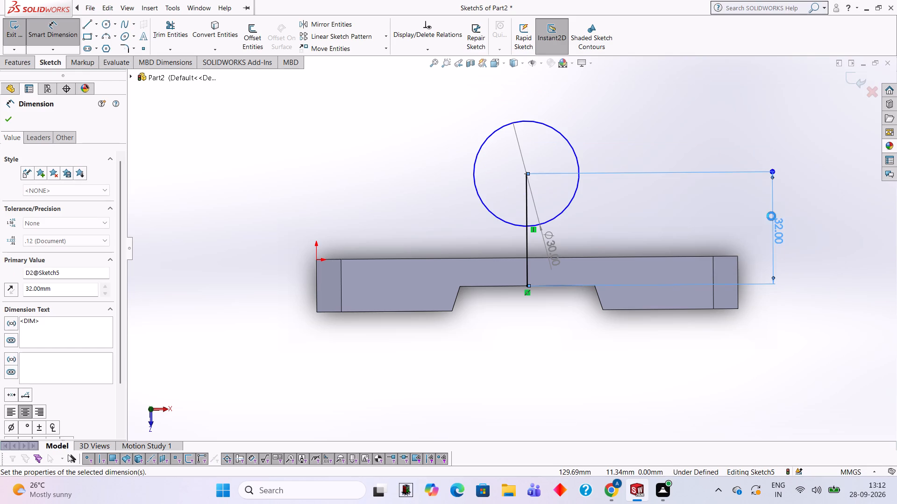
pyautogui.press('Escape')
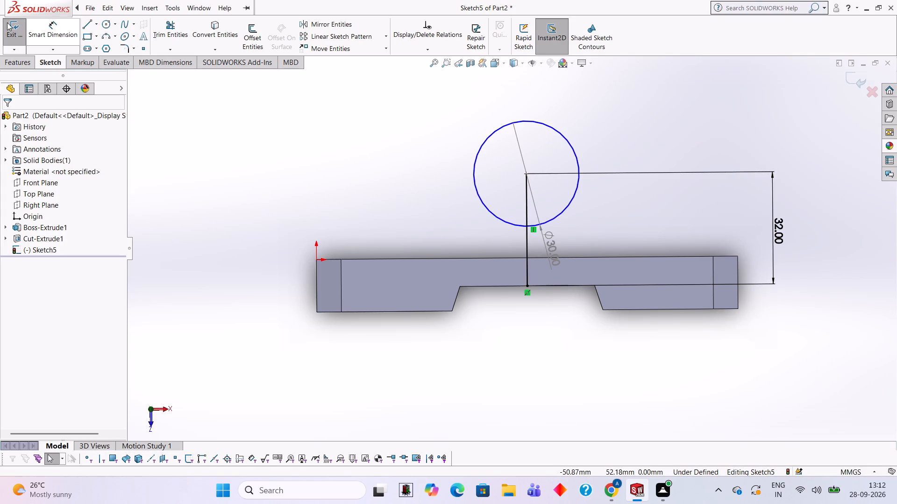
# Sketch the left stepped profile from the circle's left quadrant: 2.5 mm outward, 2 mm up, 10 mm outward, and vertically down to the block's edge.
pyautogui.click(88, 21)
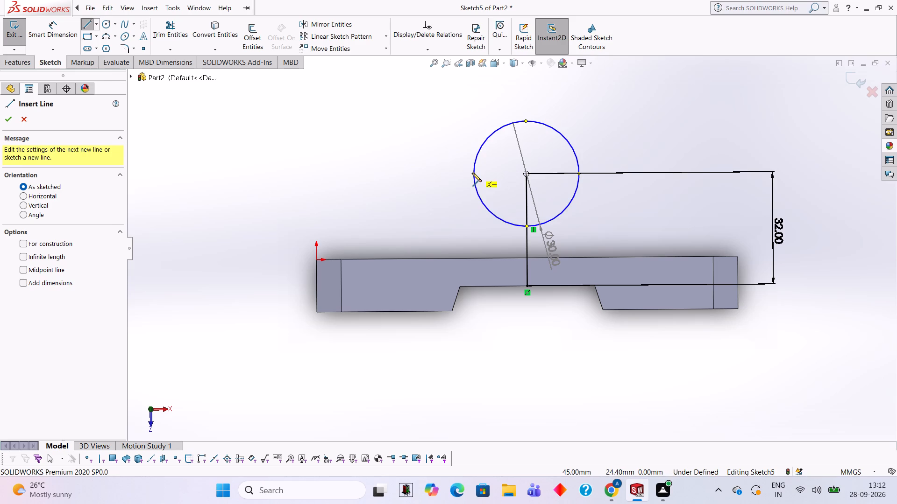
pyautogui.click(472, 173)
pyautogui.write('2.5')
pyautogui.press('Return')
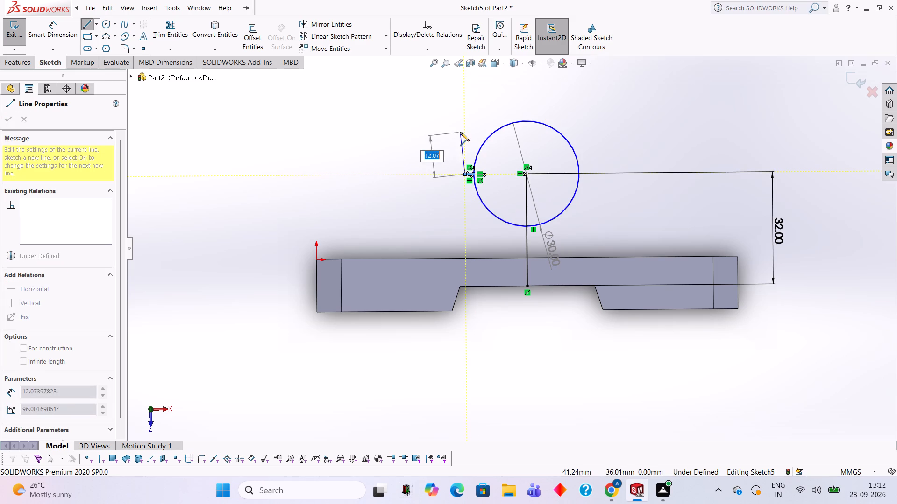
pyautogui.press('2')
pyautogui.press('Return')
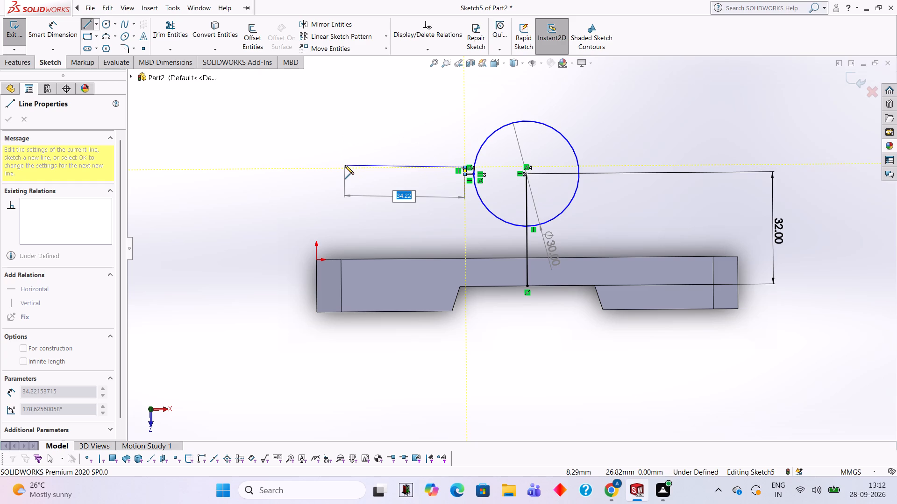
pyautogui.write('10')
pyautogui.press('Return')
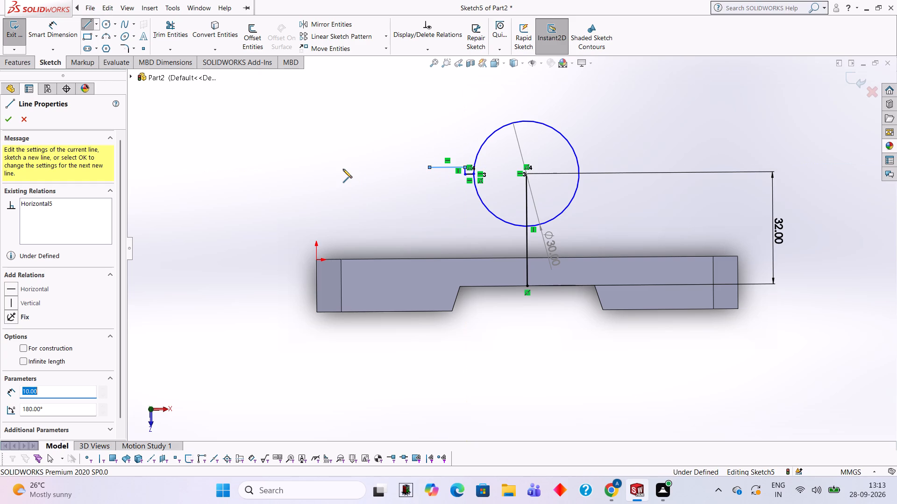
pyautogui.click(429, 259)
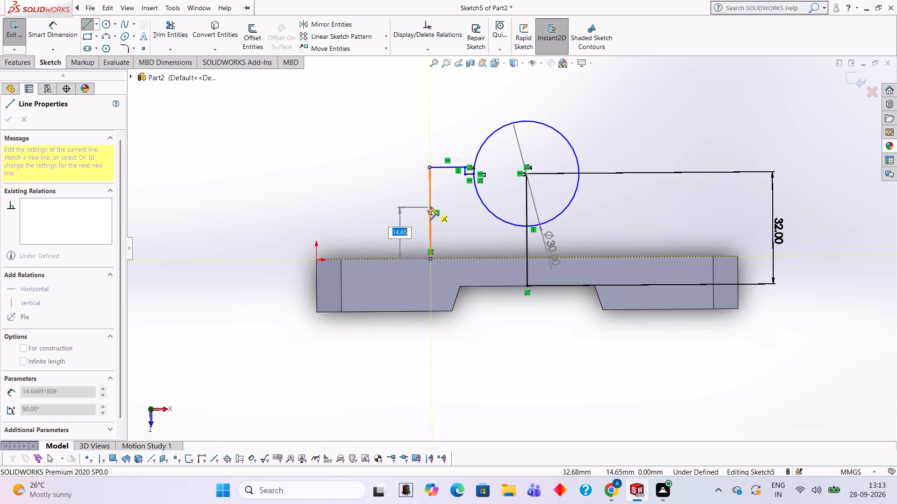
pyautogui.press('Escape')
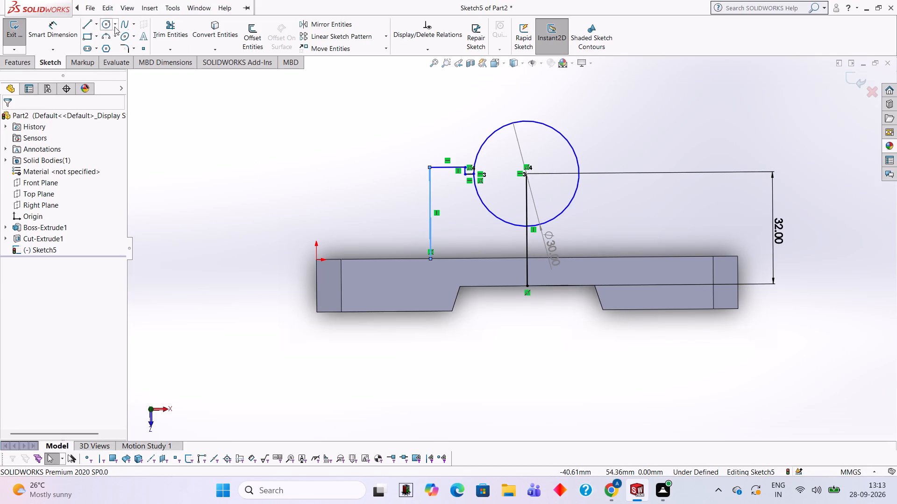
# Sketch the matching right profile from the circle's right quadrant: 2.5 mm outward, 2 mm up, 10 mm outward, and vertically down to the block's edge.
pyautogui.click(84, 28)
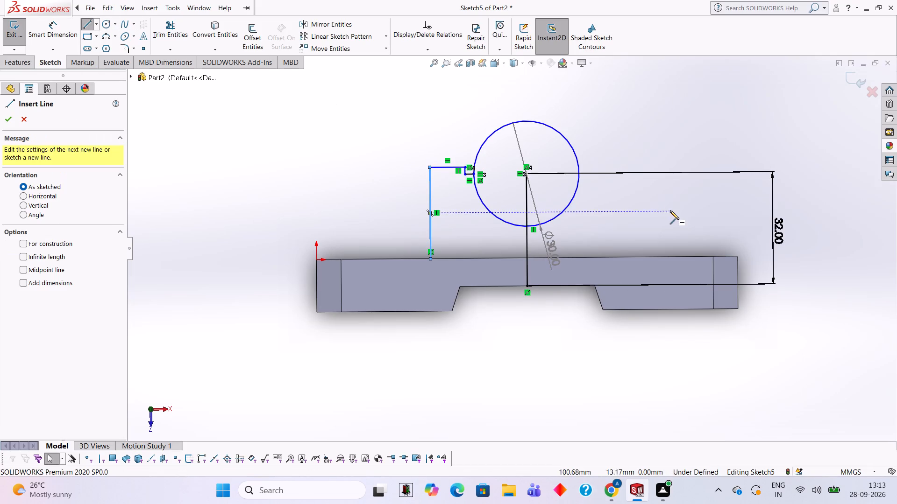
pyautogui.click(579, 173)
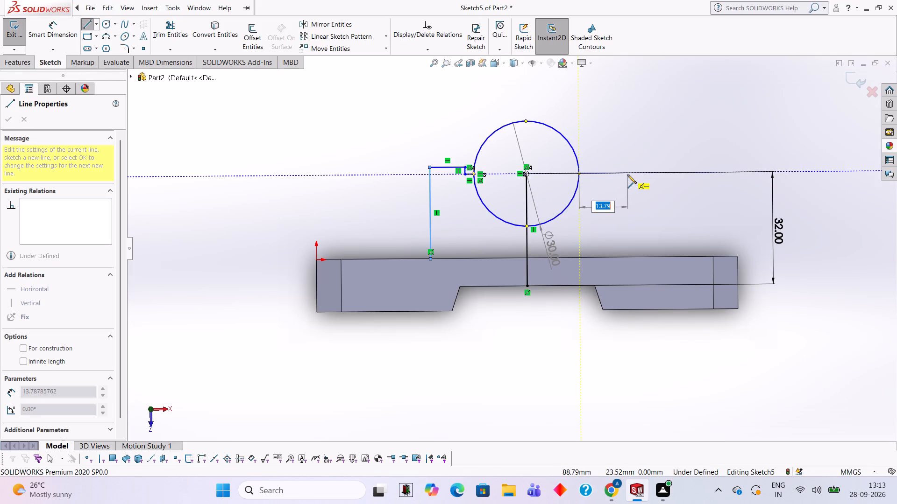
pyautogui.write('2.5')
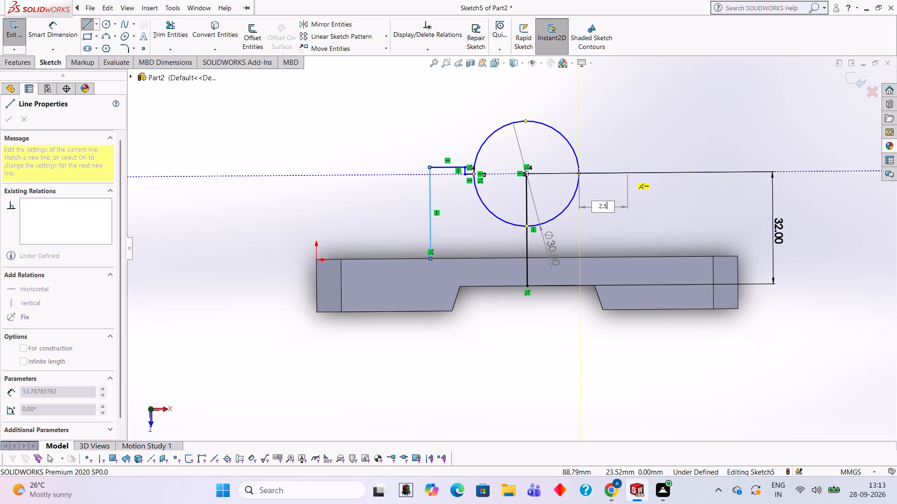
pyautogui.press('Return')
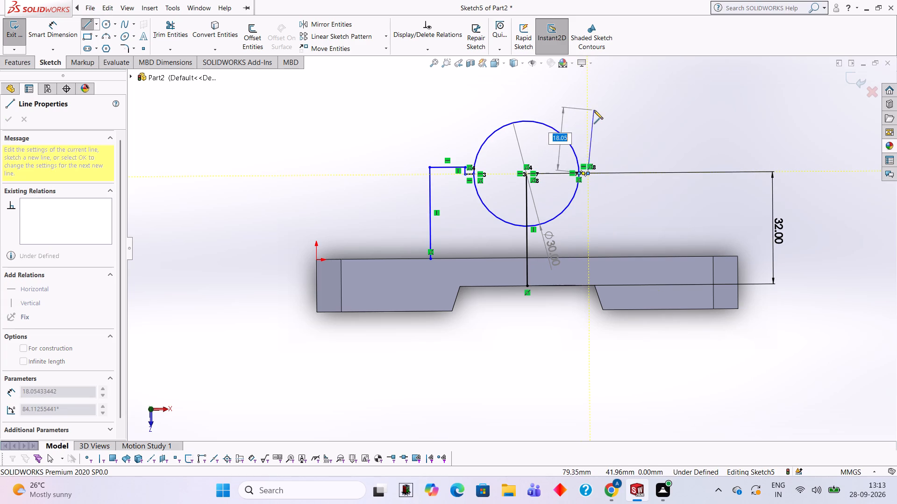
pyautogui.press('2')
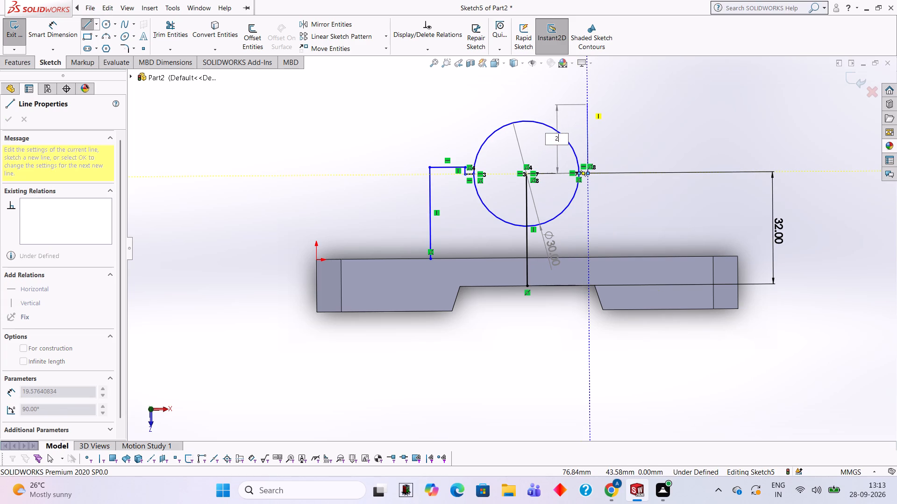
pyautogui.press('Return')
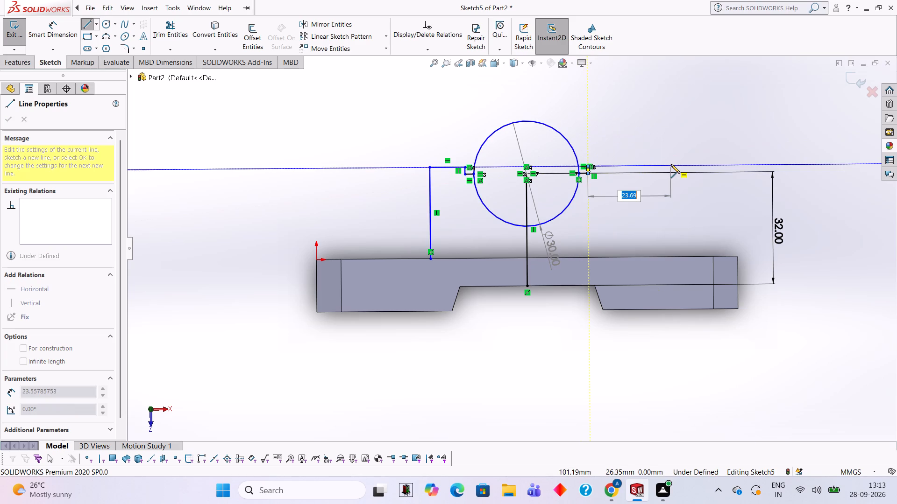
pyautogui.write('10')
pyautogui.press('Return')
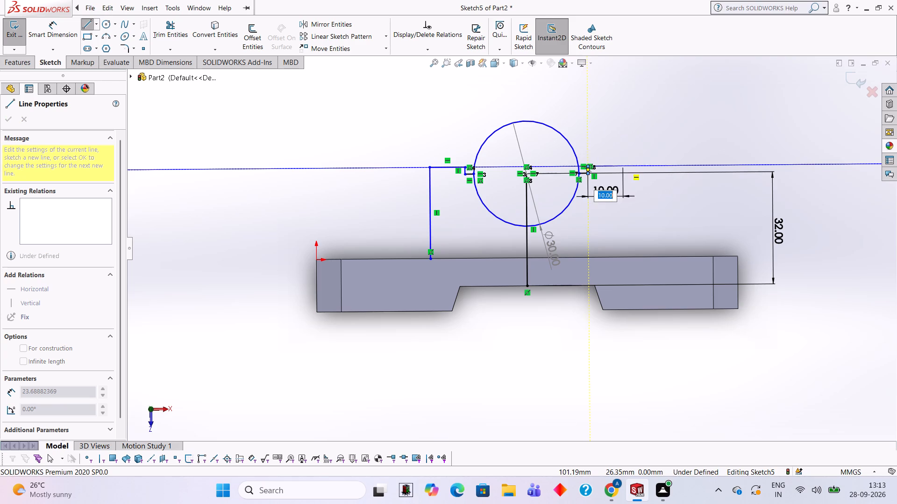
pyautogui.click(622, 256)
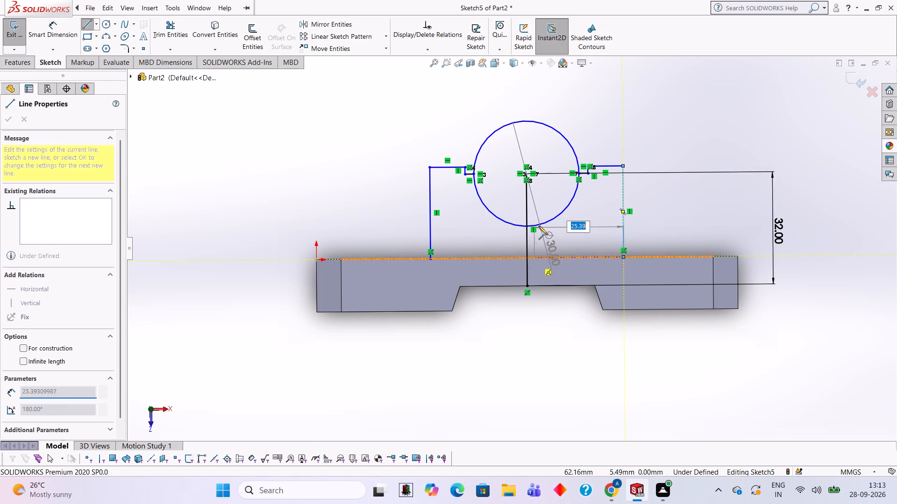
pyautogui.press('Escape')
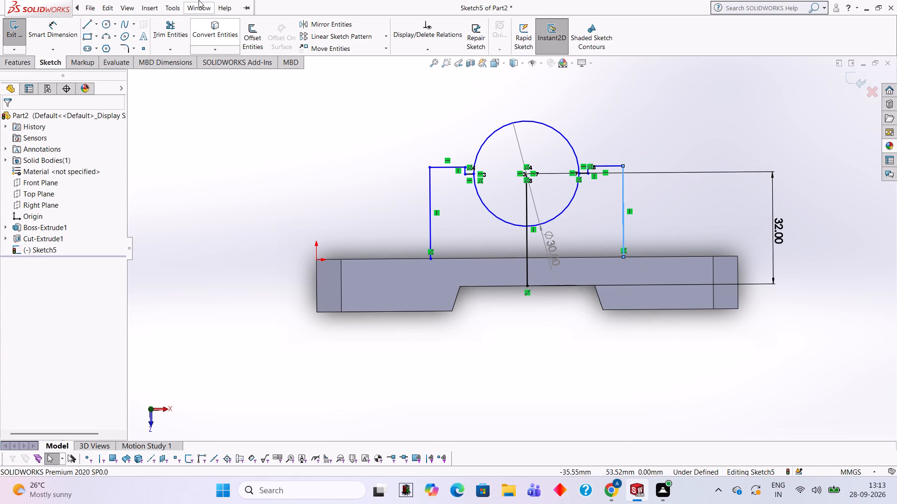
# Trim away the circle's upper half and both portions of the vertical centre line.
pyautogui.click(171, 32)
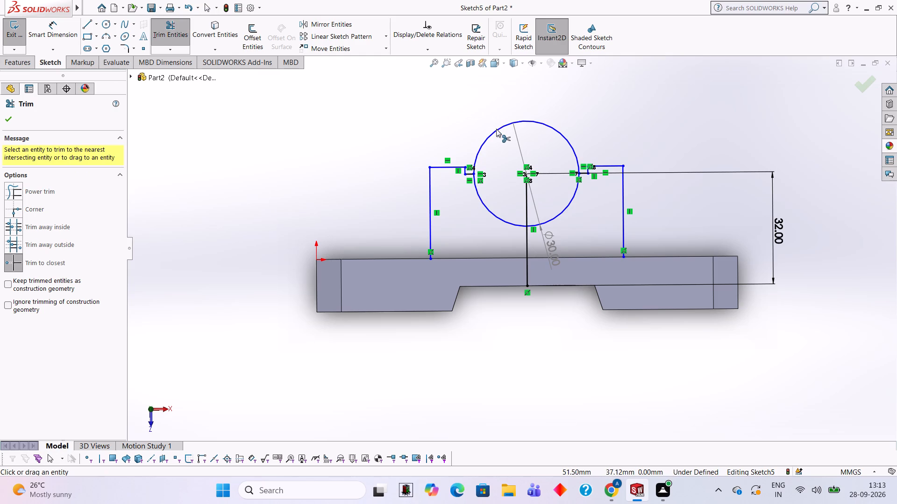
pyautogui.click(497, 129)
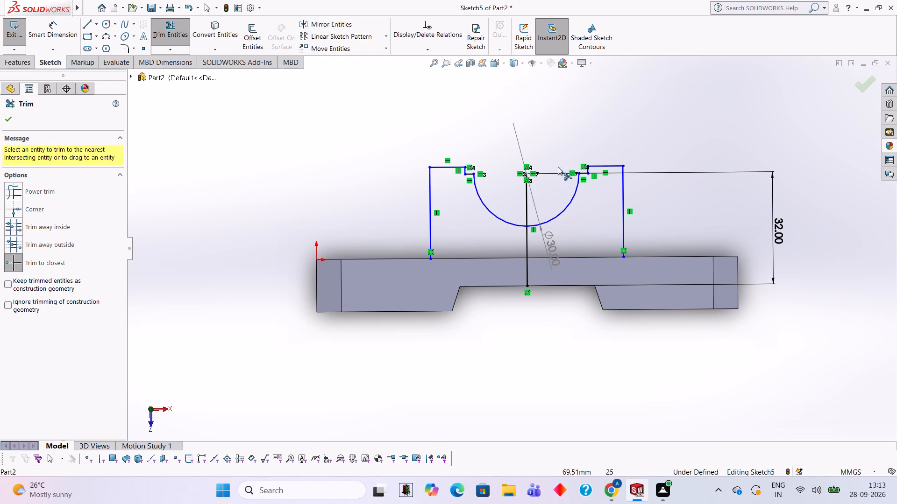
pyautogui.click(527, 205)
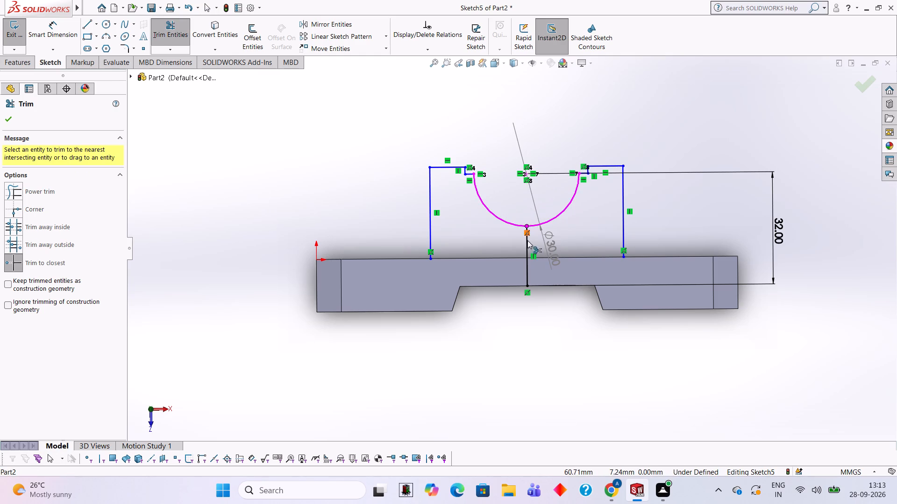
pyautogui.click(526, 246)
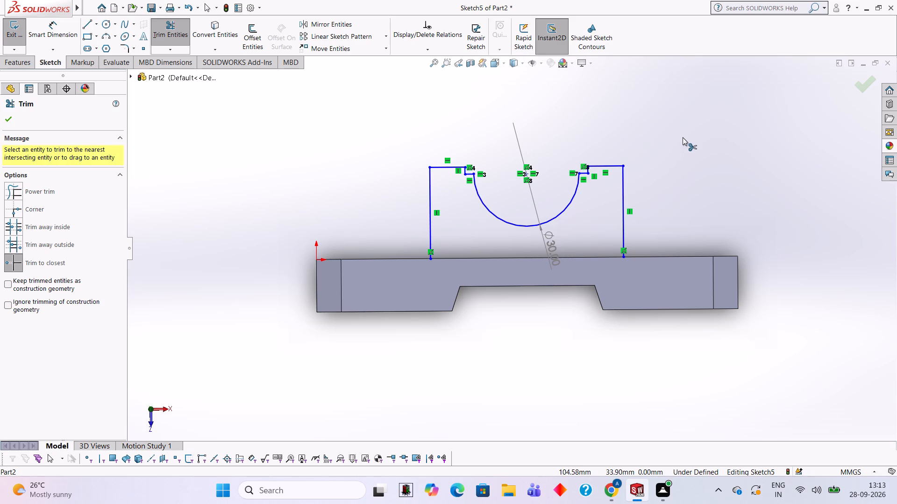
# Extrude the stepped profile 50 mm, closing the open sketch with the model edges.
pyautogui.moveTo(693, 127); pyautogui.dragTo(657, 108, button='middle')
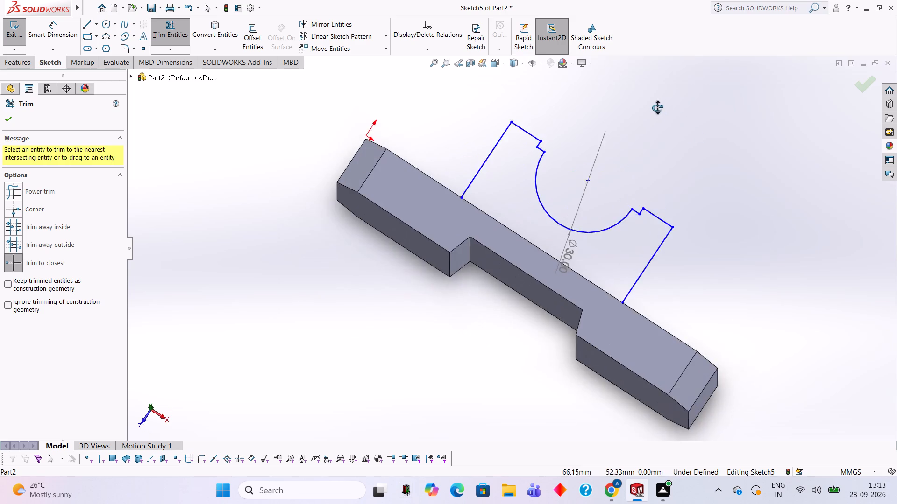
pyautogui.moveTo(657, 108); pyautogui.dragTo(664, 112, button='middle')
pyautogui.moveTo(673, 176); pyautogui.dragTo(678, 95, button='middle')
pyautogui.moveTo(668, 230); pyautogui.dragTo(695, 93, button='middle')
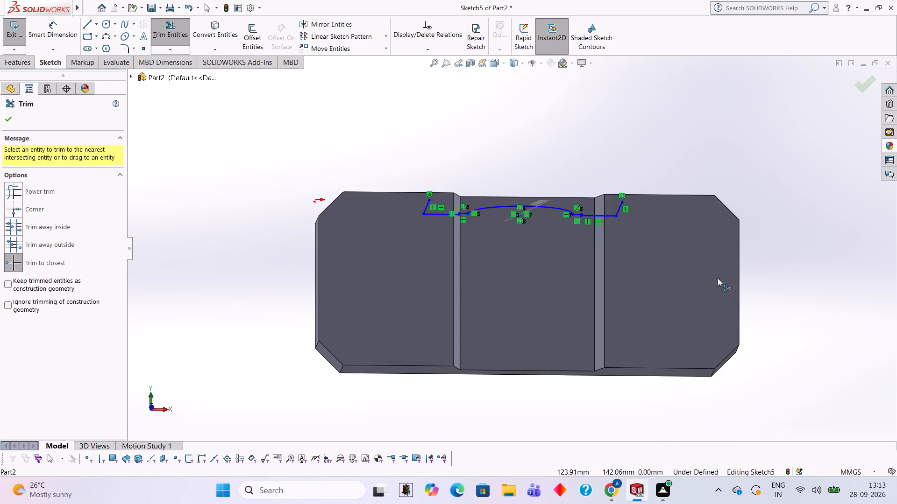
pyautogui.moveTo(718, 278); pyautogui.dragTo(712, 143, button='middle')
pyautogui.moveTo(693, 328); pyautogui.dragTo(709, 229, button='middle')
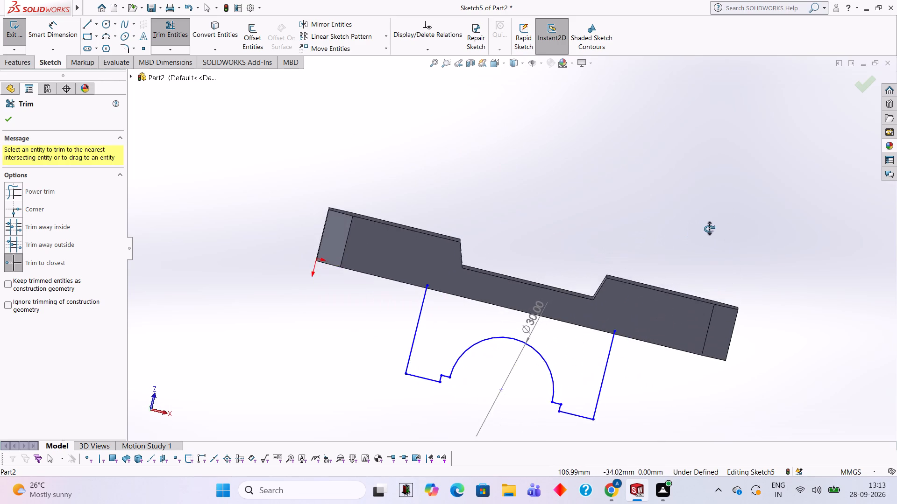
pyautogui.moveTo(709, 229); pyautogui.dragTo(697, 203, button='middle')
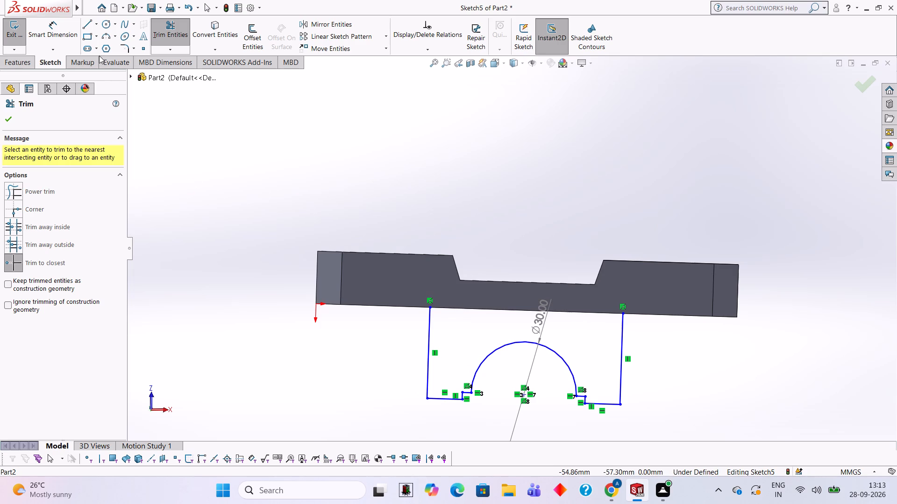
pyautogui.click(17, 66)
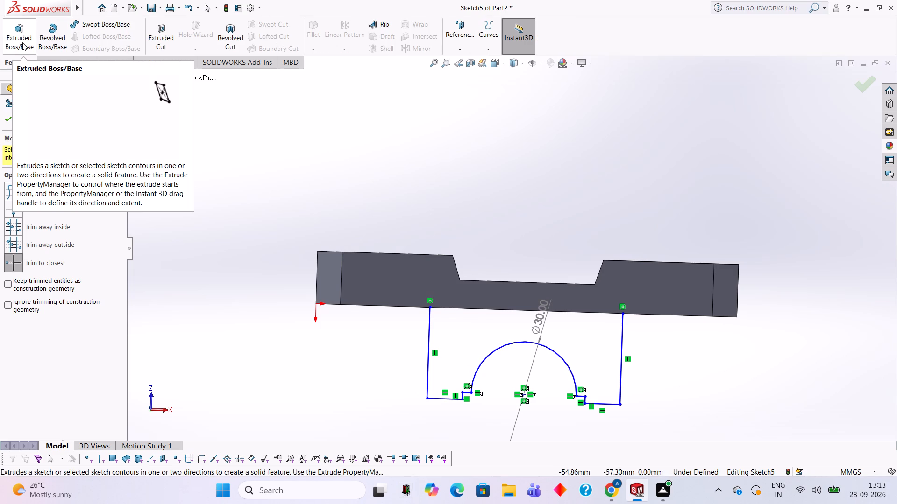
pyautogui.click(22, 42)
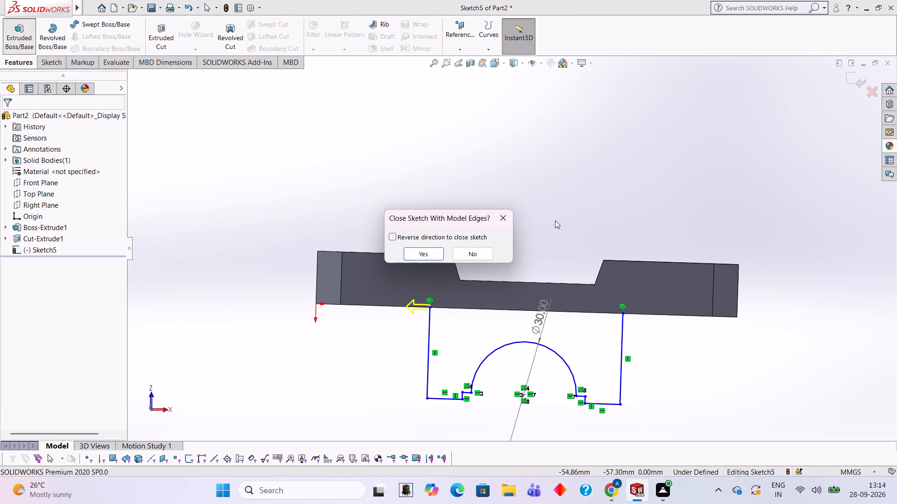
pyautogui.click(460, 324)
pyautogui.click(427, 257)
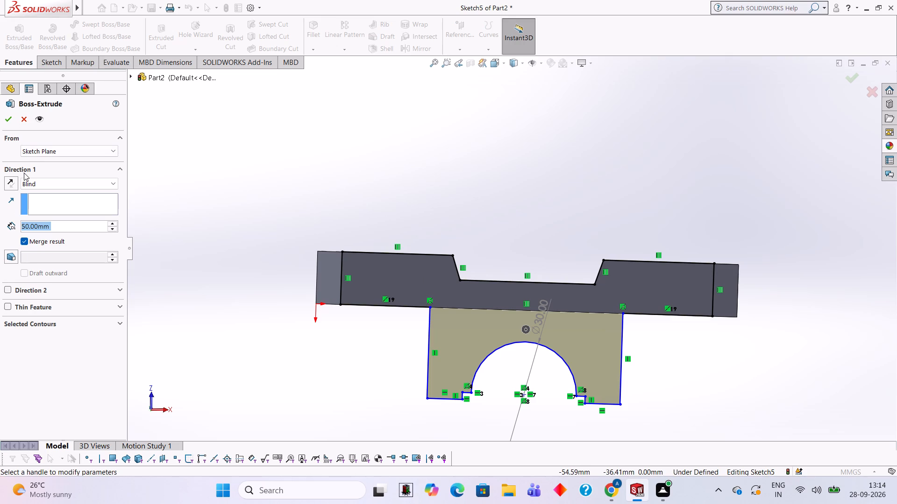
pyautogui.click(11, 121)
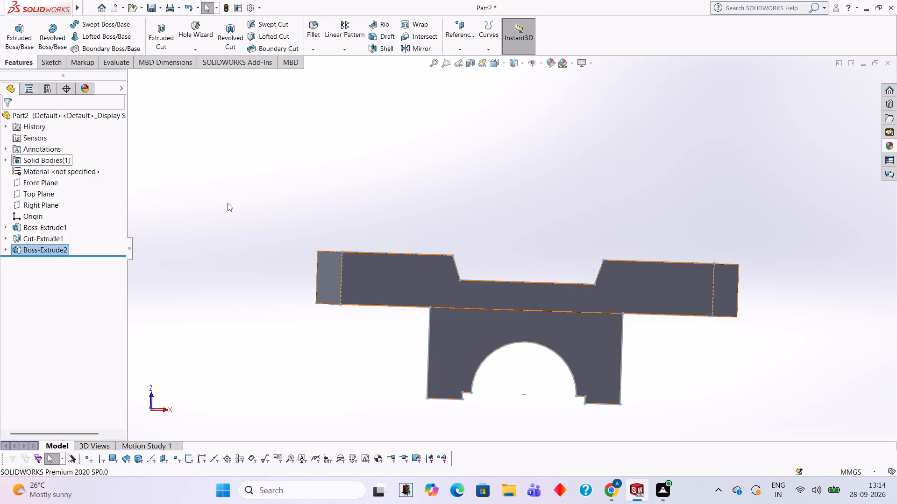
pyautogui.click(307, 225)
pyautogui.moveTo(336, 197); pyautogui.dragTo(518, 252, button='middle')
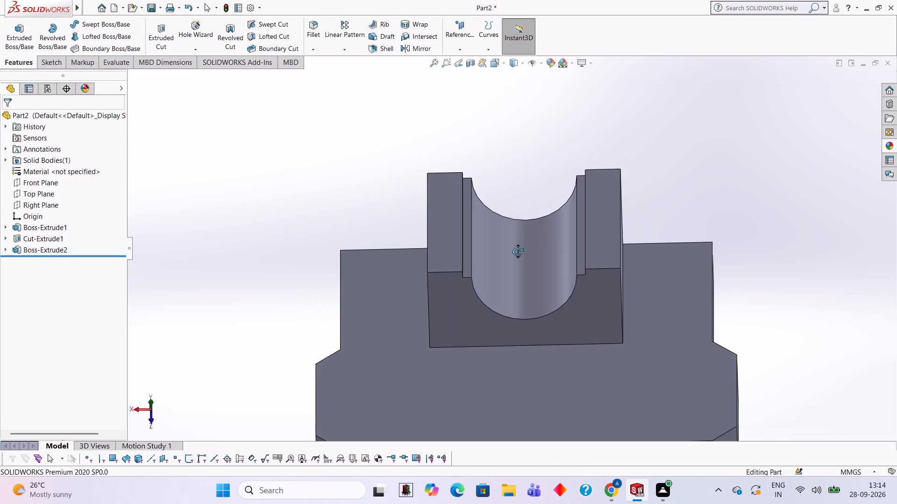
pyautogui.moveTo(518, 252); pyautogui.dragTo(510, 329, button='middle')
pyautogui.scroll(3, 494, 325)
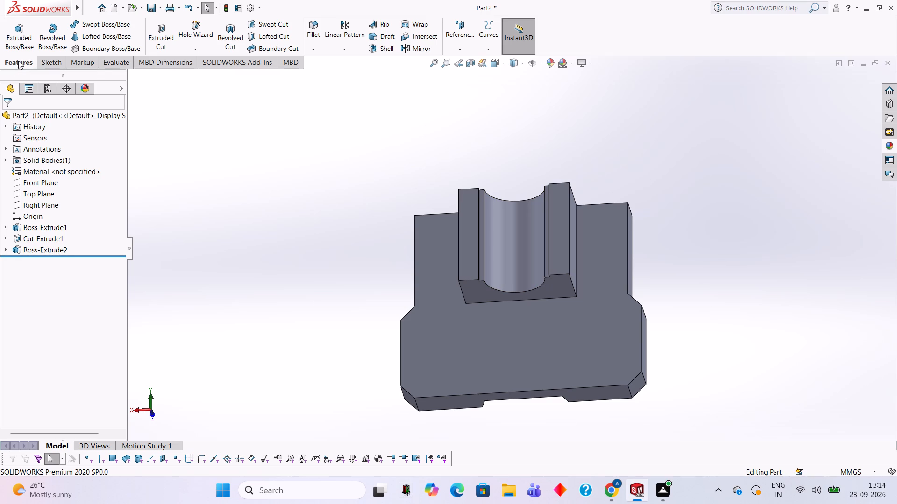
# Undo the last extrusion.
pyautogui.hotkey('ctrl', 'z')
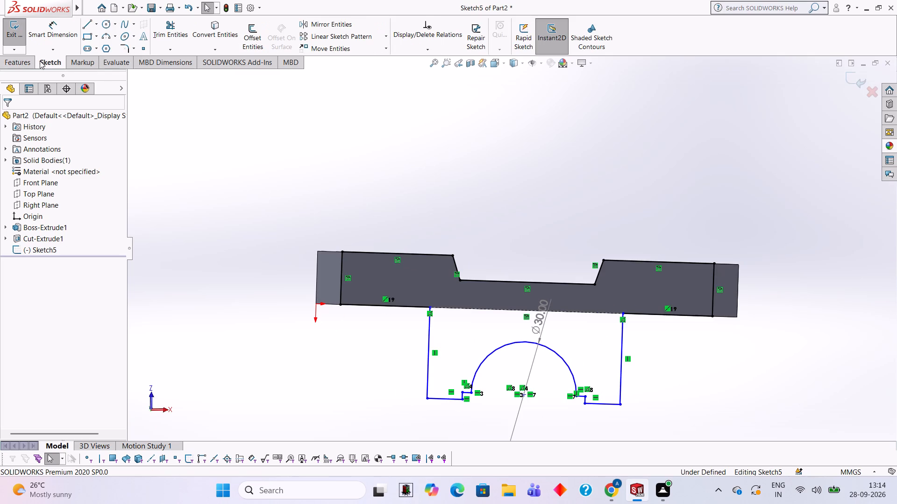
# Close the stepped profile with a line along the block's edge between the free ends of its two vertical sides.
pyautogui.click(86, 26)
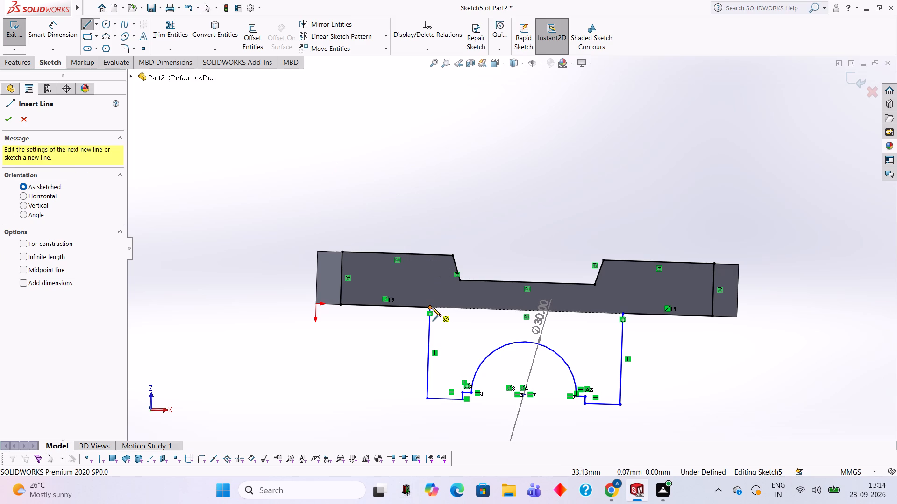
pyautogui.click(428, 308)
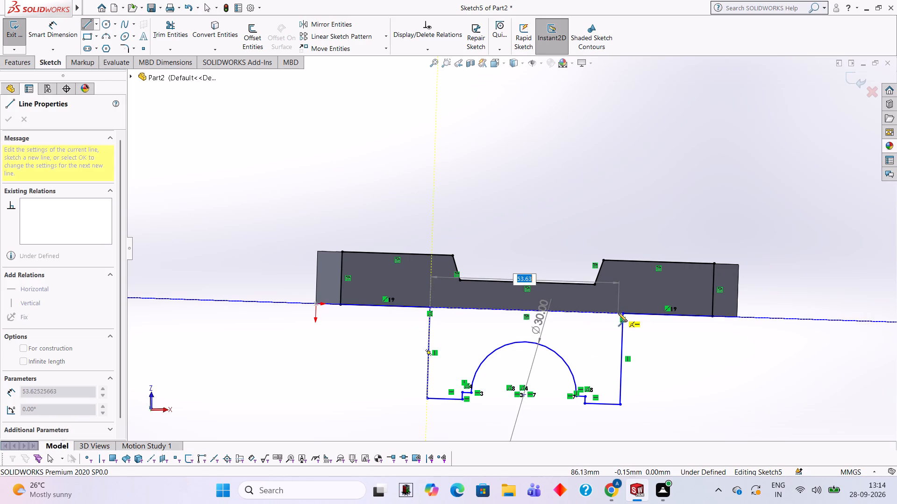
pyautogui.click(621, 313)
pyautogui.press('Escape')
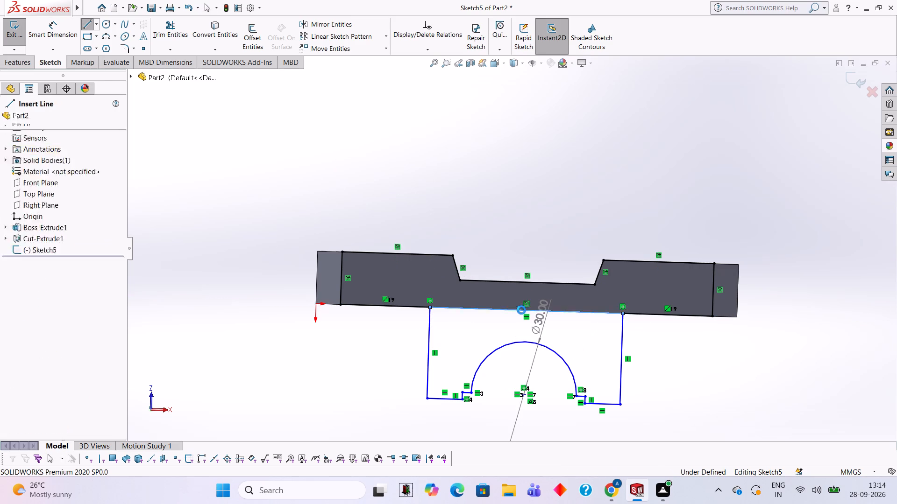
# Extrude only the closed stepped profile region 50 mm blind in the reversed direction, across the block, merging the result.
pyautogui.moveTo(548, 233); pyautogui.dragTo(726, 412, button='middle')
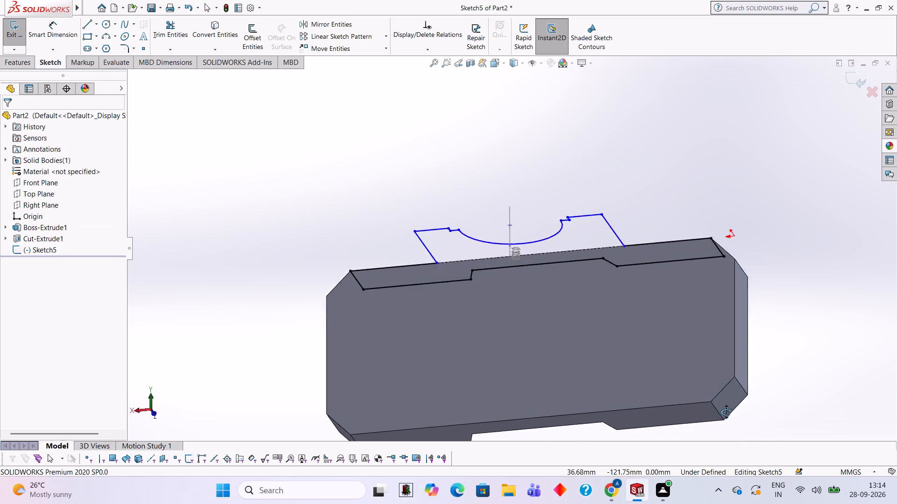
pyautogui.moveTo(726, 412); pyautogui.dragTo(726, 310, button='middle')
pyautogui.middleClick(726, 310)
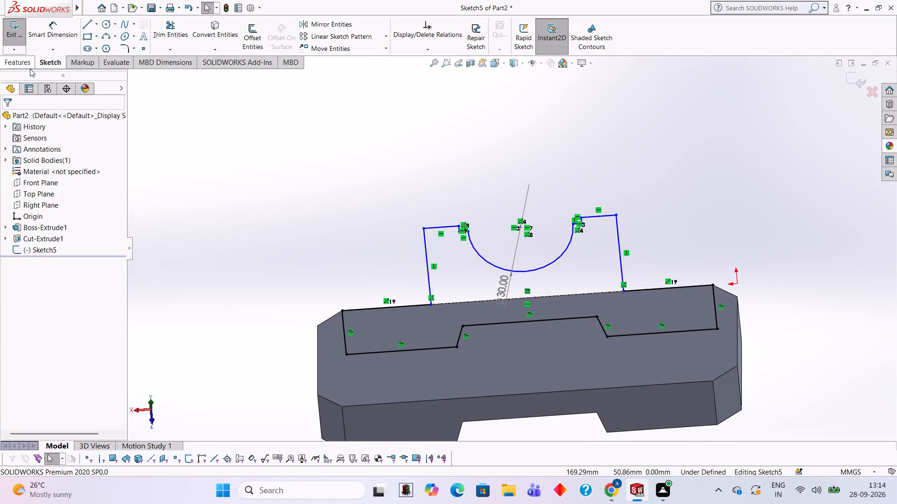
pyautogui.click(30, 69)
pyautogui.click(28, 42)
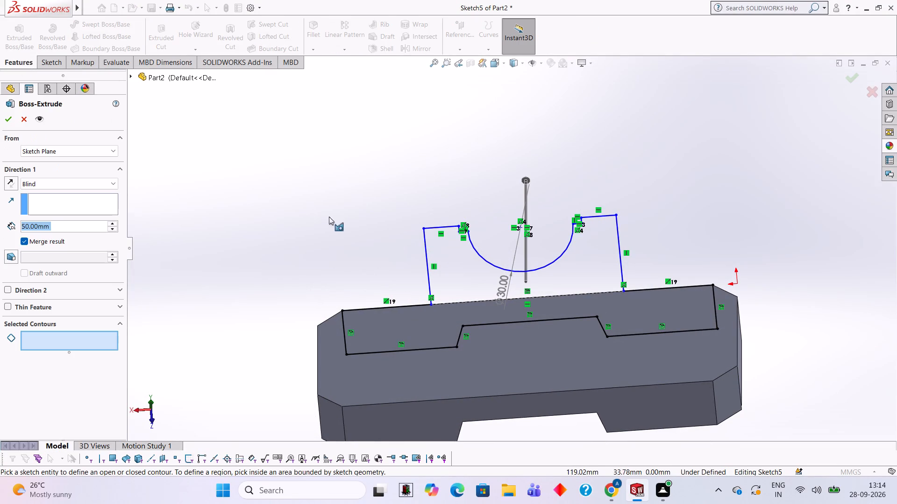
pyautogui.click(11, 186)
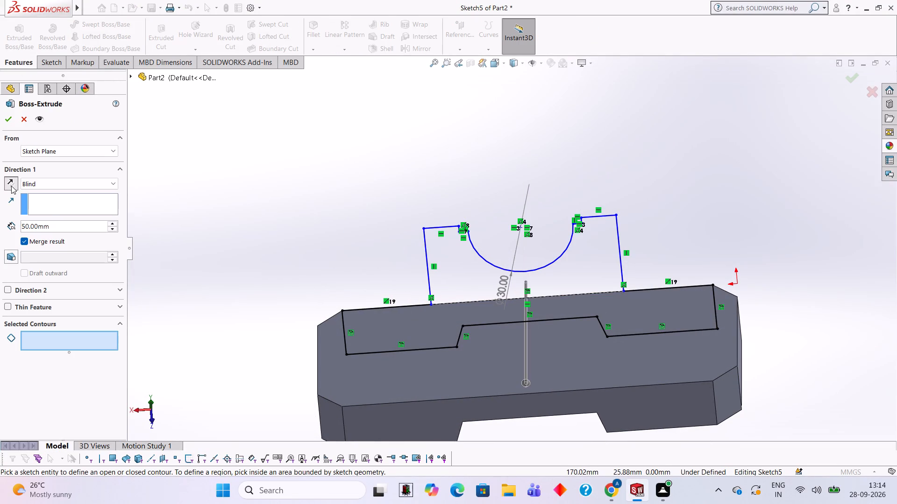
pyautogui.click(453, 285)
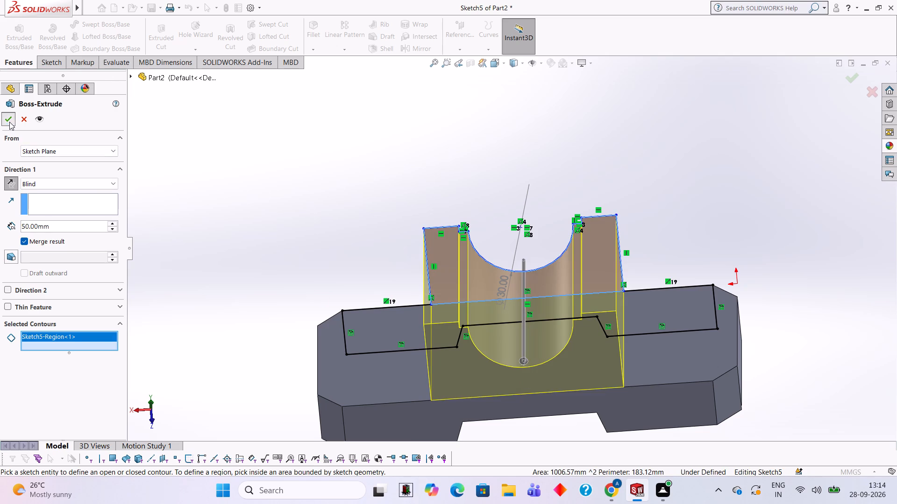
pyautogui.click(9, 122)
pyautogui.click(405, 238)
# Start a sketch on the block's flat face beside the raised boss, at the end nearest the origin.
pyautogui.scroll(2, 692, 246)
pyautogui.moveTo(727, 238); pyautogui.dragTo(726, 195, button='middle')
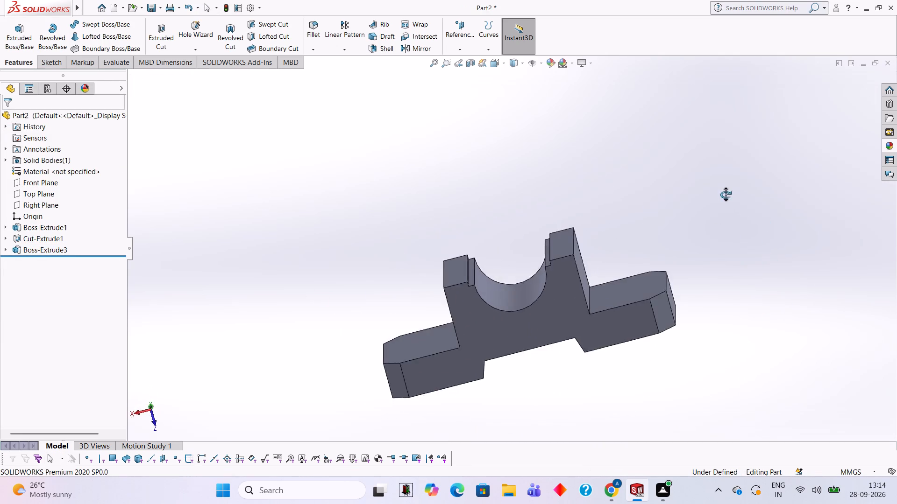
pyautogui.moveTo(726, 195); pyautogui.dragTo(744, 206, button='middle')
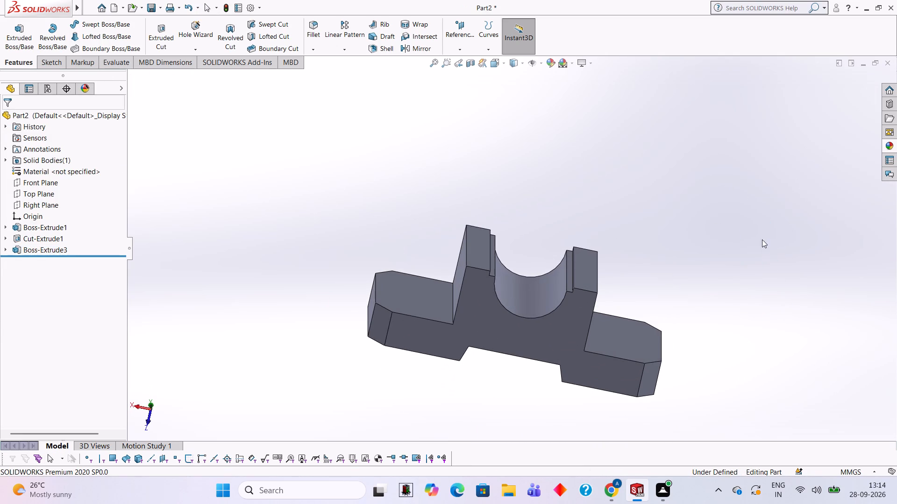
pyautogui.moveTo(737, 262); pyautogui.dragTo(739, 225, button='middle')
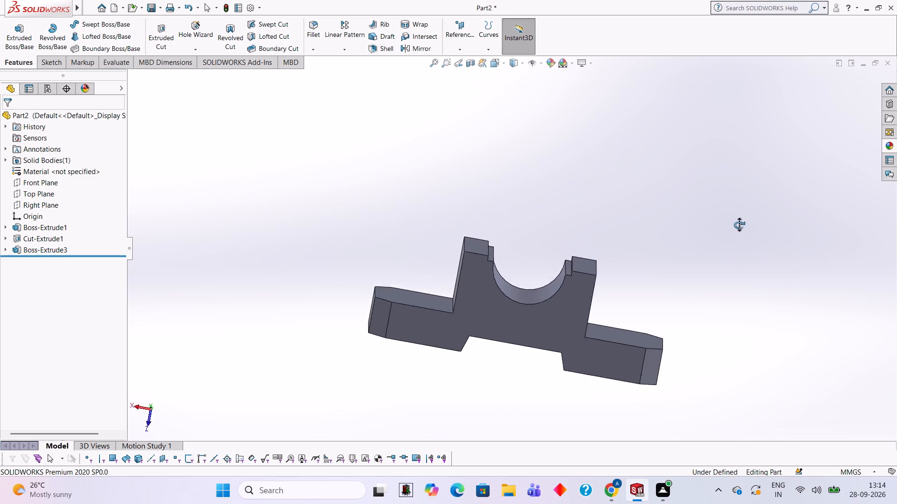
pyautogui.moveTo(739, 225); pyautogui.dragTo(720, 371, button='middle')
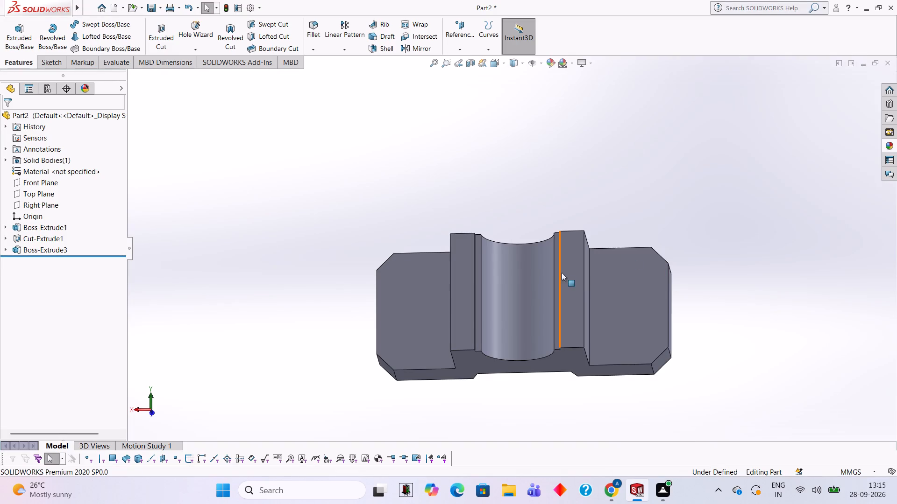
pyautogui.moveTo(658, 196); pyautogui.dragTo(662, 199, button='middle')
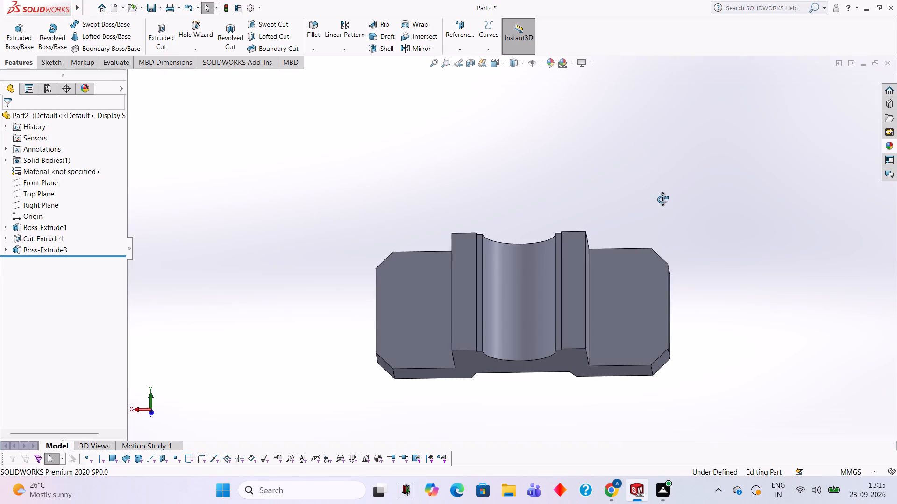
pyautogui.moveTo(662, 199); pyautogui.dragTo(662, 216, button='middle')
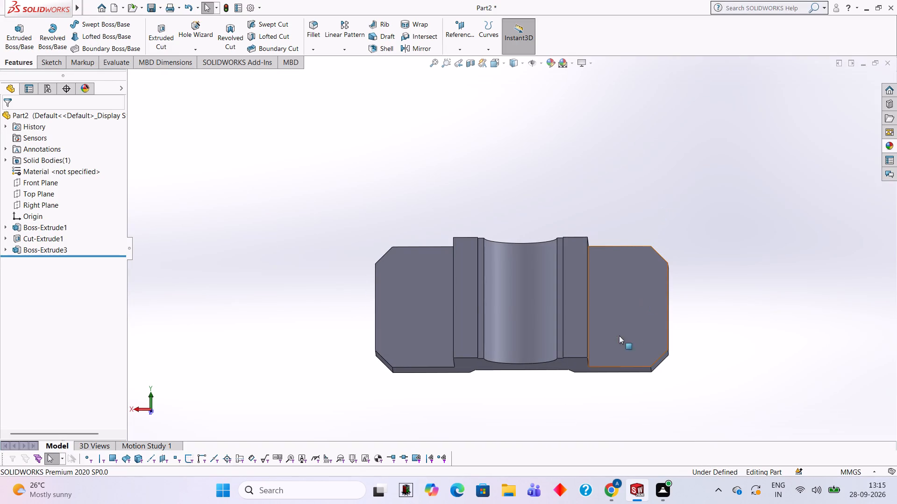
pyautogui.click(614, 325)
pyautogui.click(659, 294)
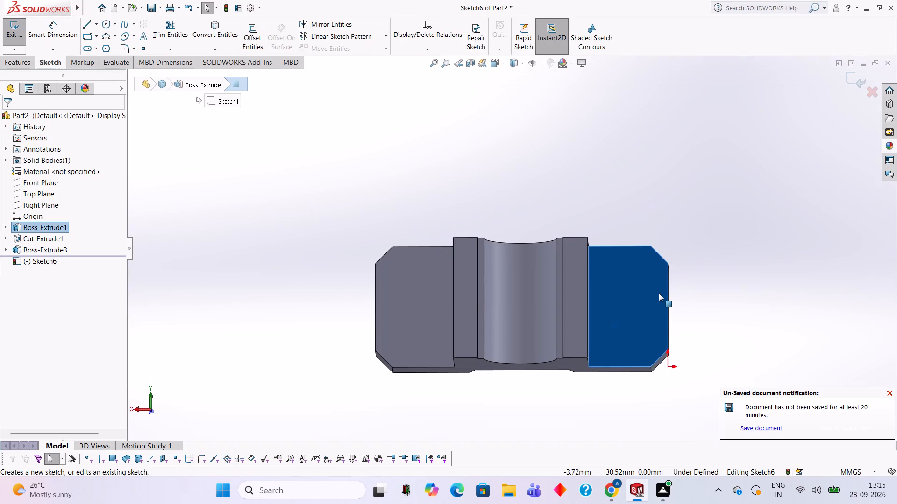
pyautogui.hotkey('ctrl', '8')
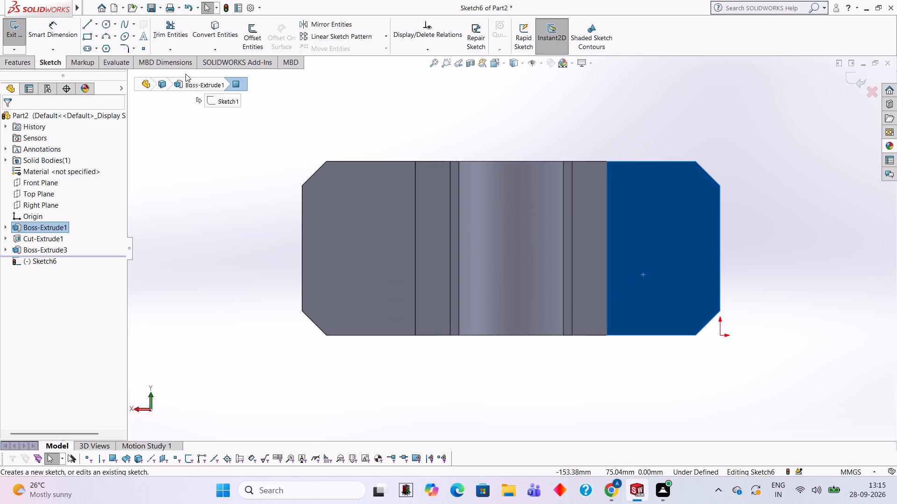
# Sketch a 7.5 mm radius circle without automatic dimensions, centred about 19.75 mm from the block's end and 25 mm across its width.
pyautogui.click(107, 25)
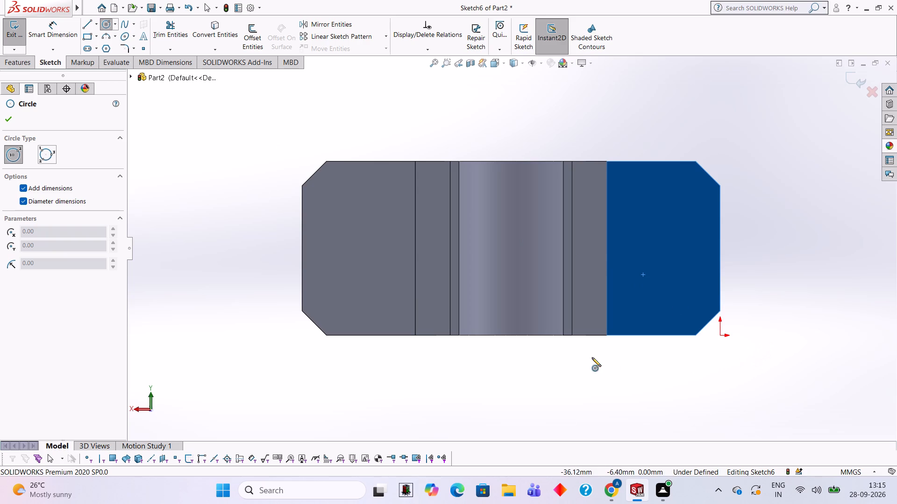
pyautogui.click(24, 188)
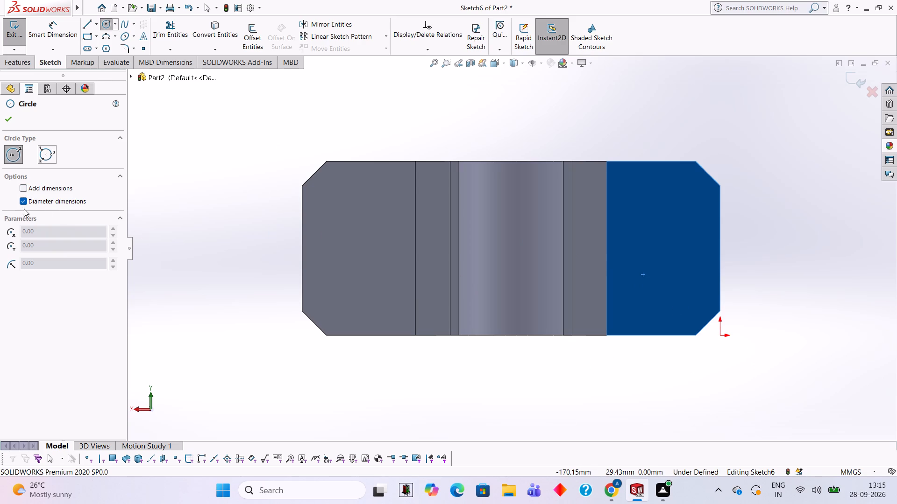
pyautogui.click(24, 198)
pyautogui.click(650, 248)
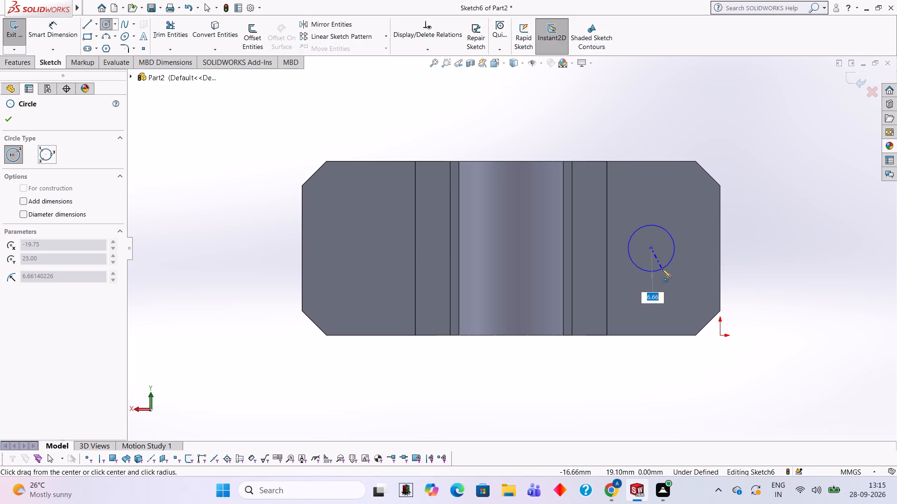
pyautogui.write('7.5')
pyautogui.press('Return')
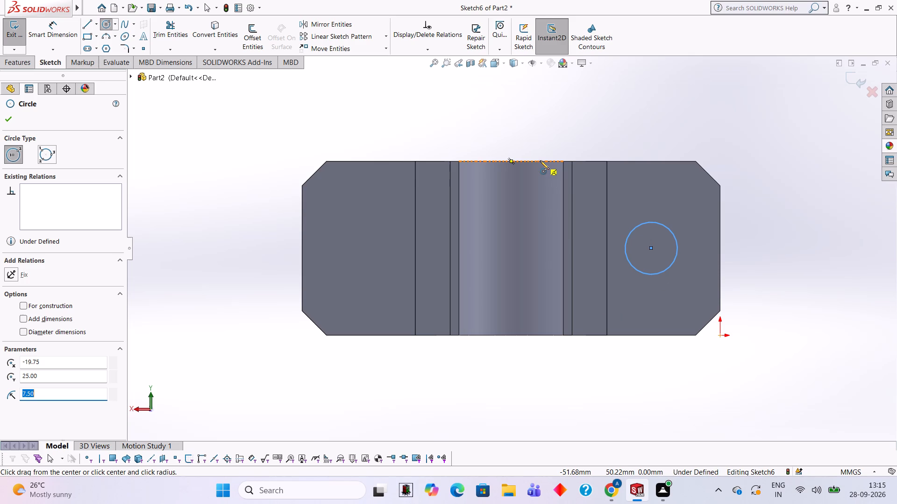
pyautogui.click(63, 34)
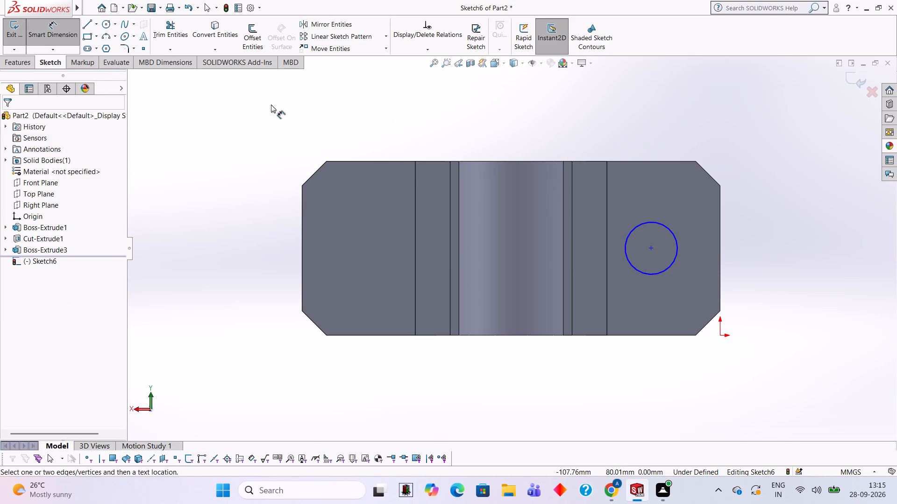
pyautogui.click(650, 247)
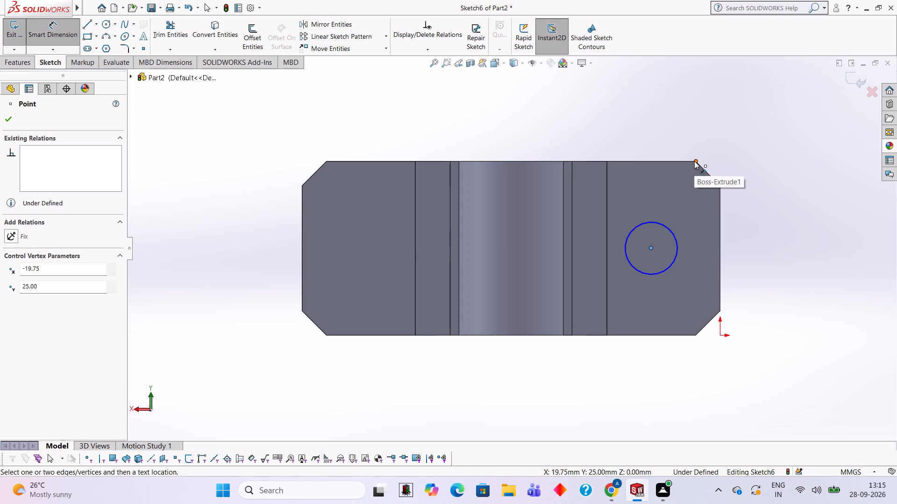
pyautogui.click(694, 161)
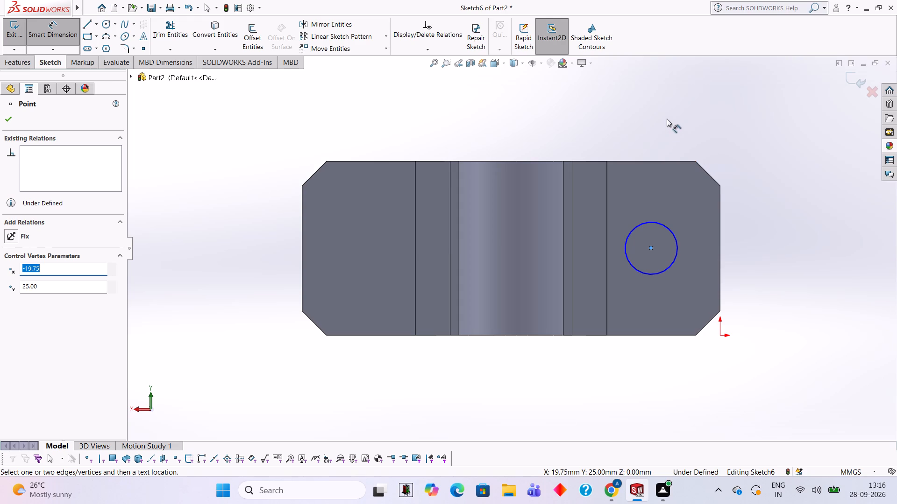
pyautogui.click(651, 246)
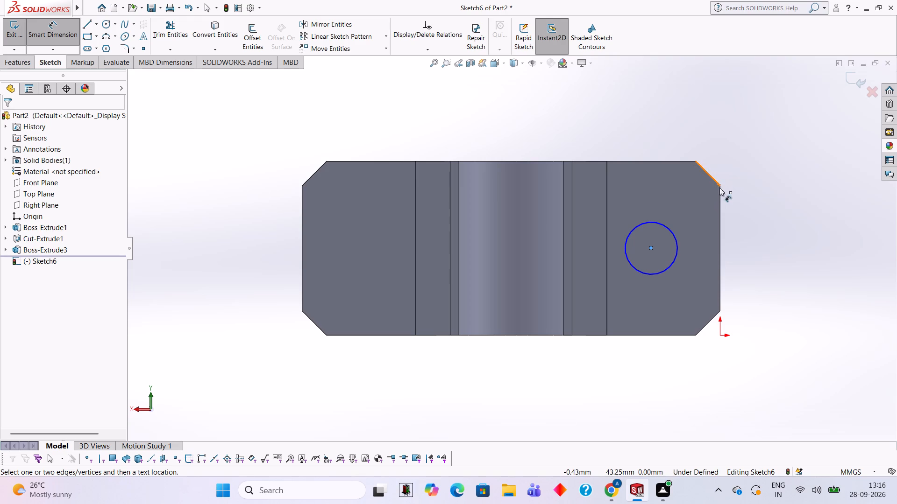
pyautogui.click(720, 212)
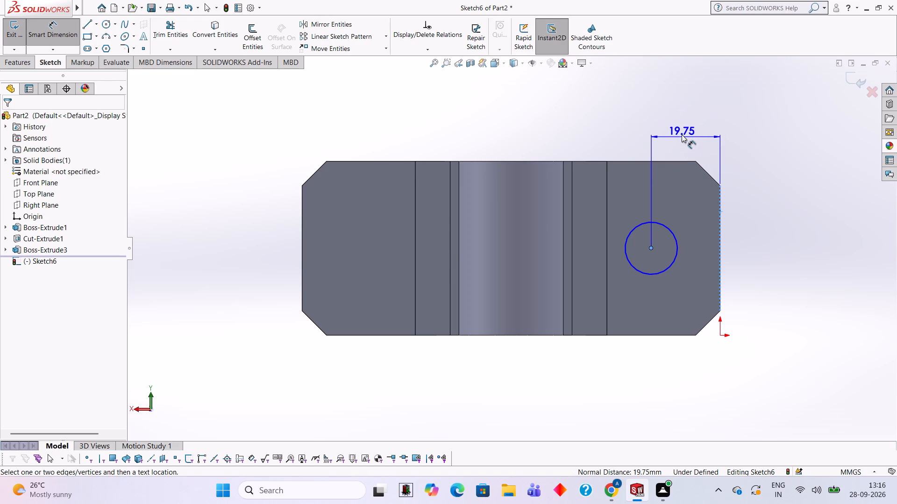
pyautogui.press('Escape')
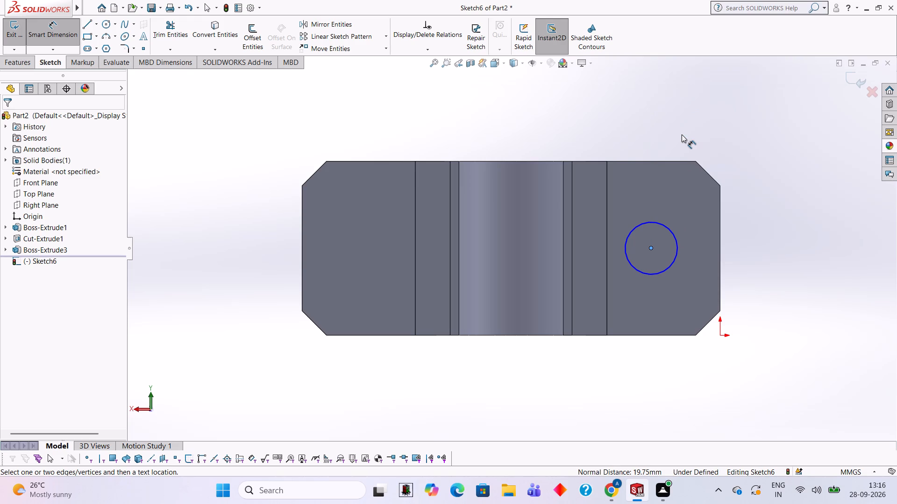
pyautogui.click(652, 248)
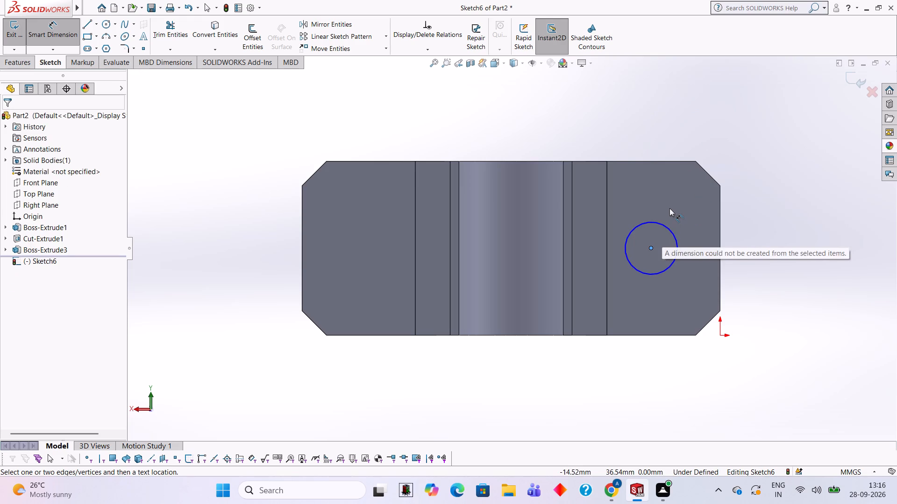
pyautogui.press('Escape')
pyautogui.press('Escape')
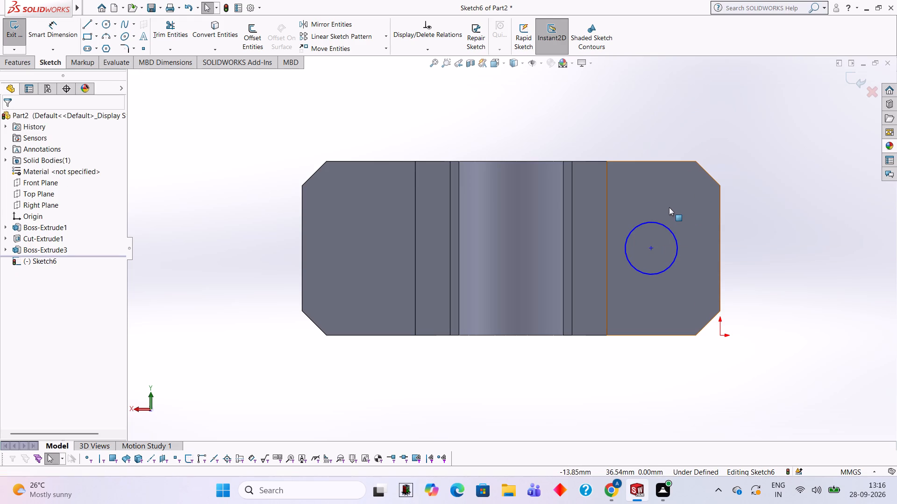
# Dimension the horizontal distance between the circle's centre and the nearby upper chamfer corner on the block's long edge, keeping the as-drawn value.
pyautogui.click(59, 32)
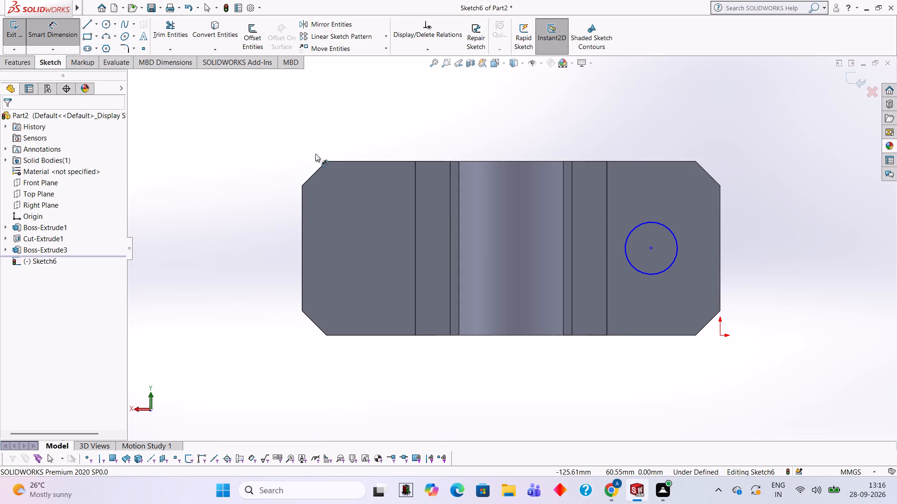
pyautogui.click(651, 247)
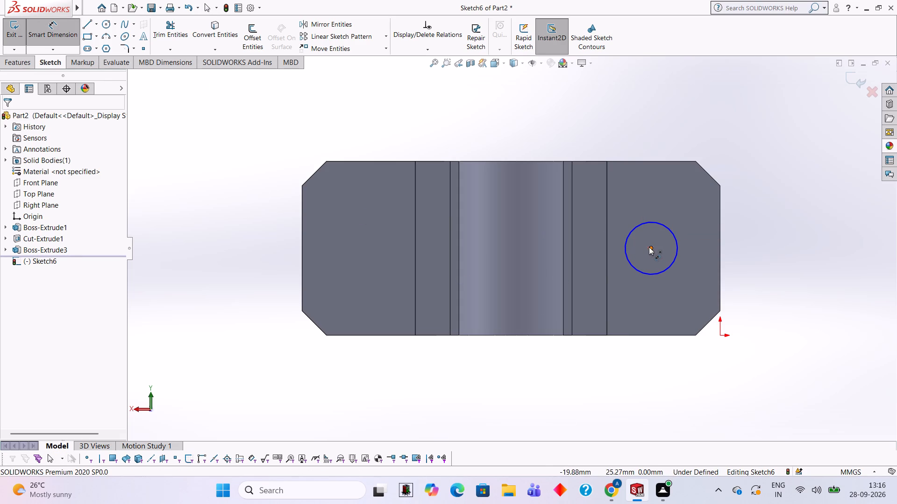
pyautogui.click(695, 161)
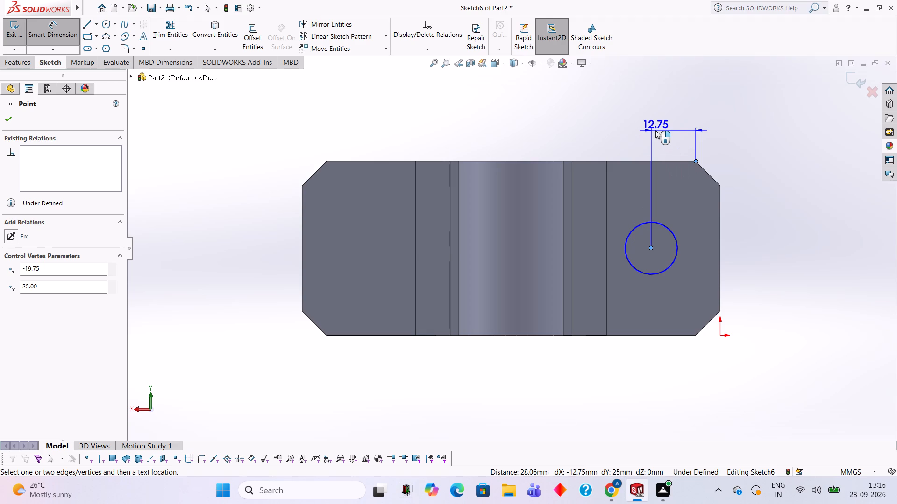
pyautogui.click(655, 130)
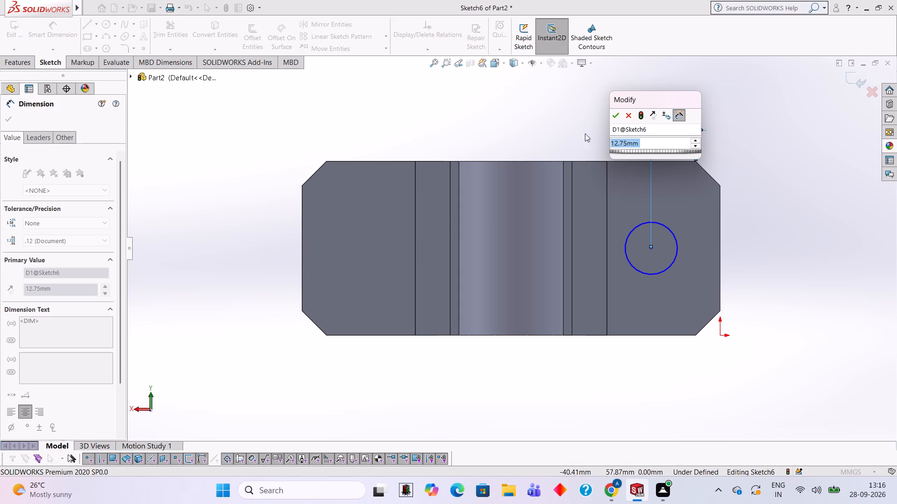
pyautogui.click(618, 114)
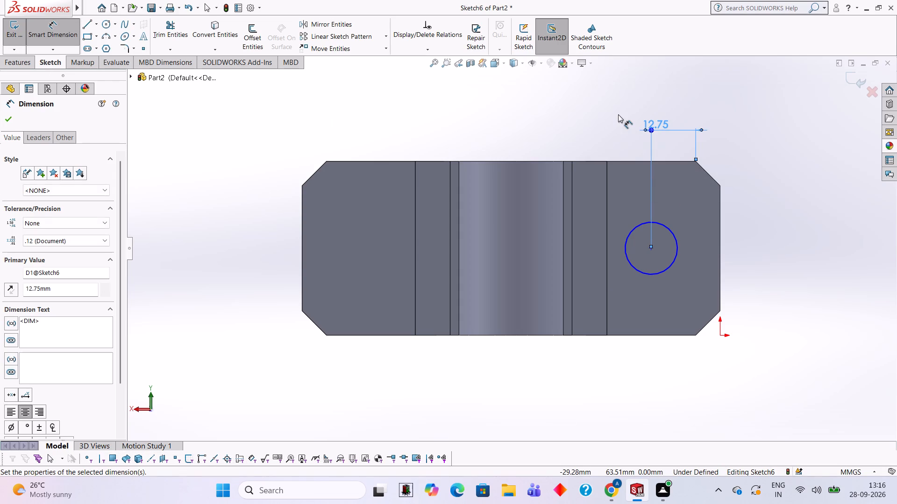
# Sketch a 7.5 mm radius circle on the opposite ledge, level with the first, centred about 100.25 mm from the block's origin end.
pyautogui.click(106, 22)
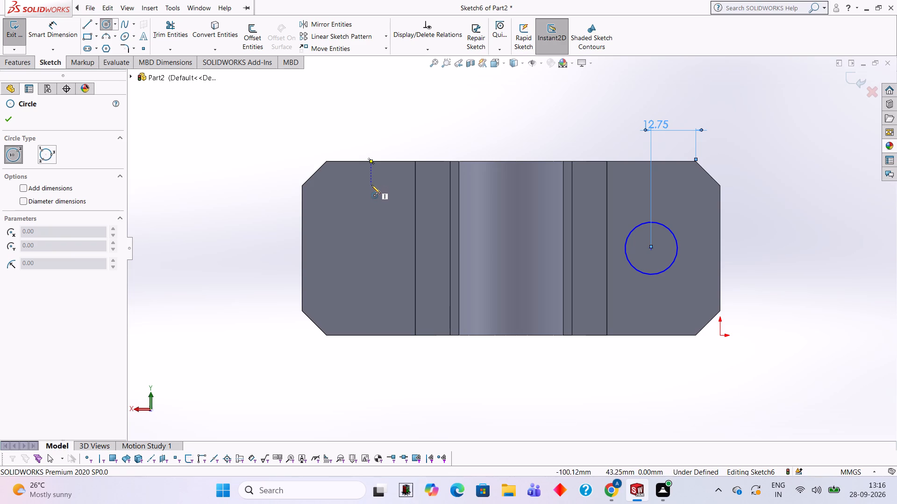
pyautogui.click(371, 248)
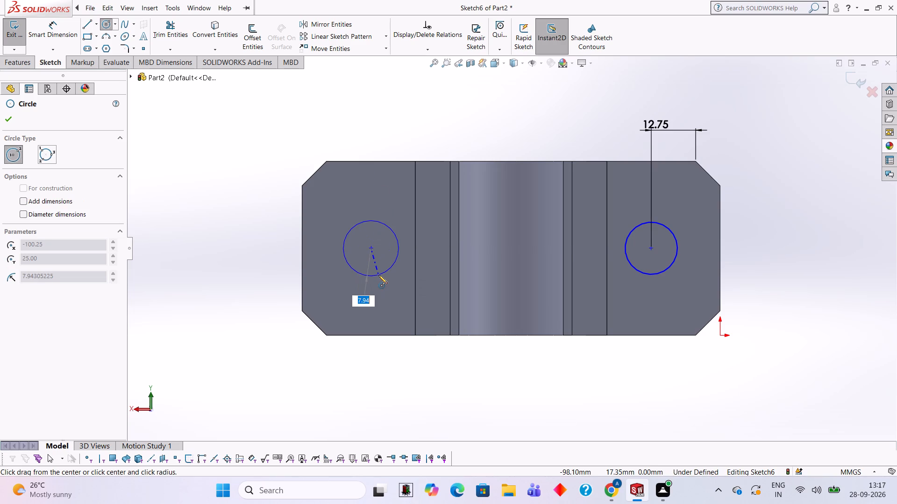
pyautogui.write('7.5')
pyautogui.press('Return')
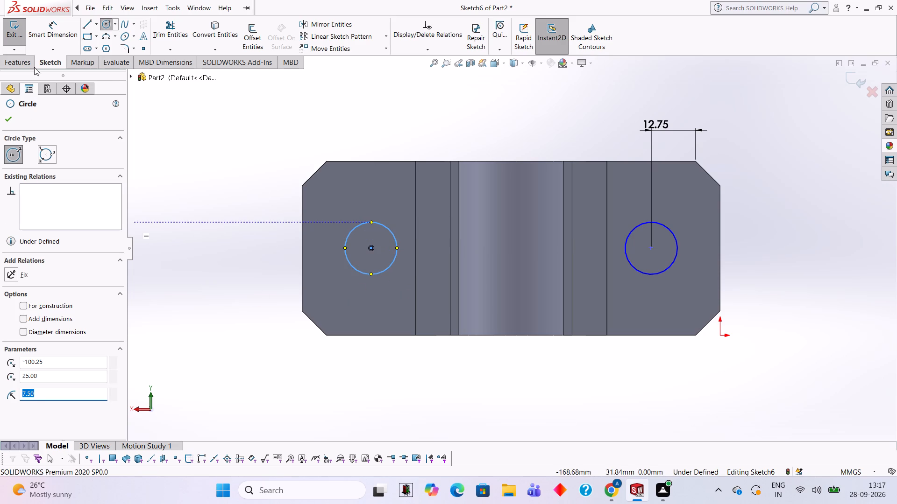
# Cut-extrude both ledge circles 15 mm blind through the block.
pyautogui.click(22, 63)
pyautogui.click(165, 34)
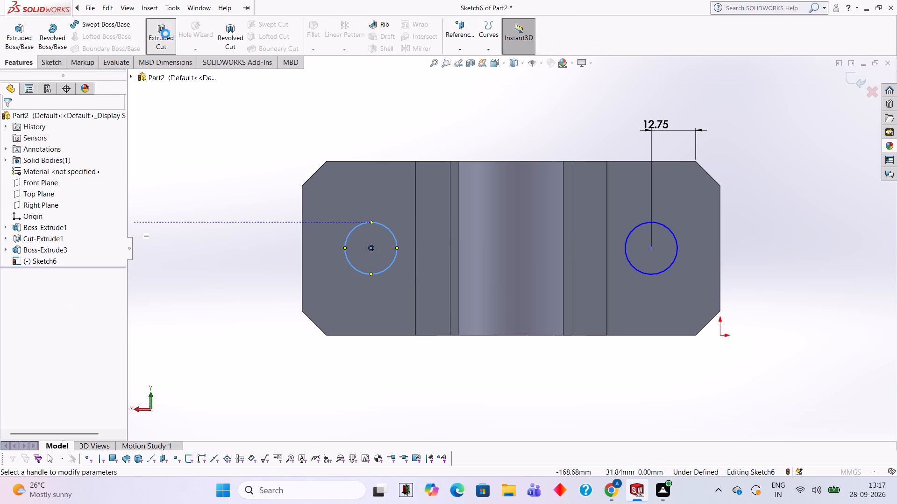
pyautogui.scroll(-1, 207, 276)
pyautogui.moveTo(211, 270); pyautogui.dragTo(219, 163, button='middle')
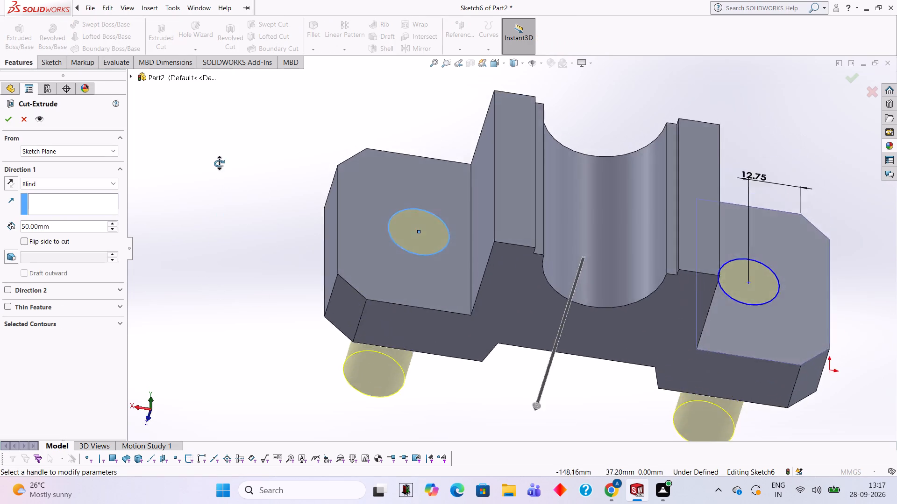
pyautogui.moveTo(219, 163); pyautogui.dragTo(209, 159, button='middle')
pyautogui.scroll(1, 209, 158)
pyautogui.click(93, 228)
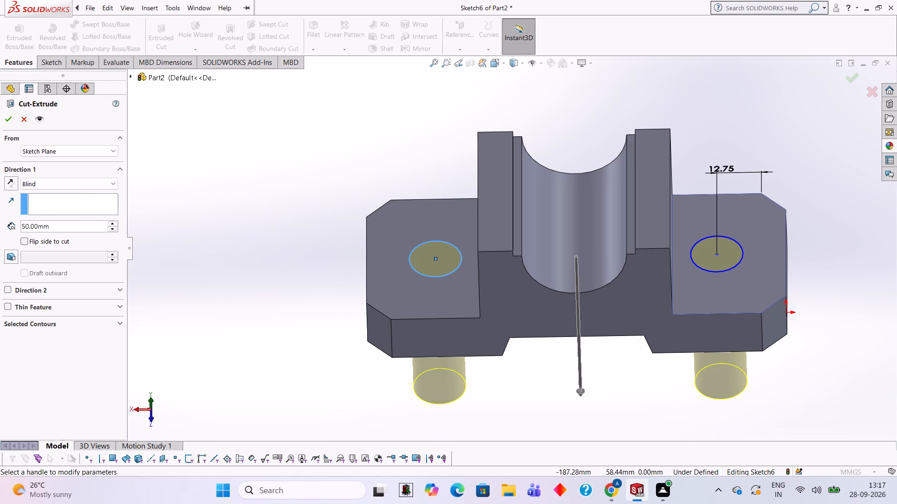
pyautogui.press('BackSpace')
pyautogui.press('BackSpace')
pyautogui.press('BackSpace')
pyautogui.press('BackSpace')
pyautogui.press('BackSpace')
pyautogui.press('BackSpace')
pyautogui.press('BackSpace')
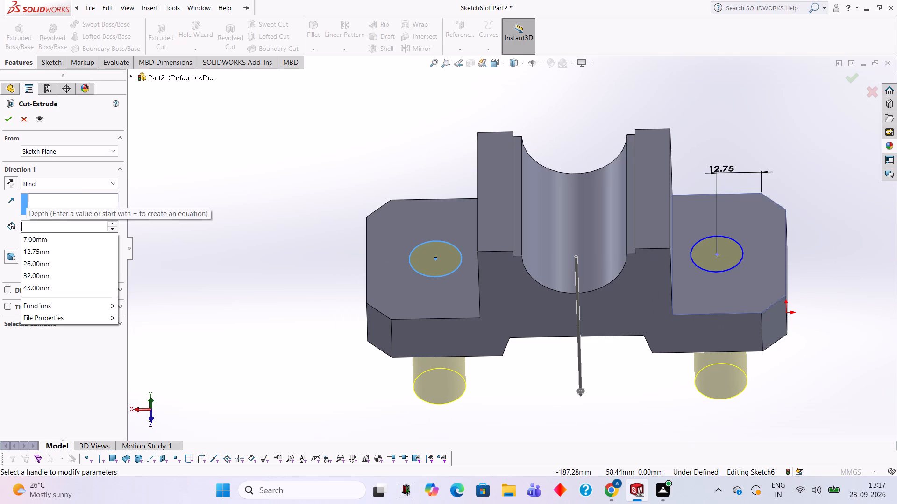
pyautogui.write('15')
pyautogui.press('Return')
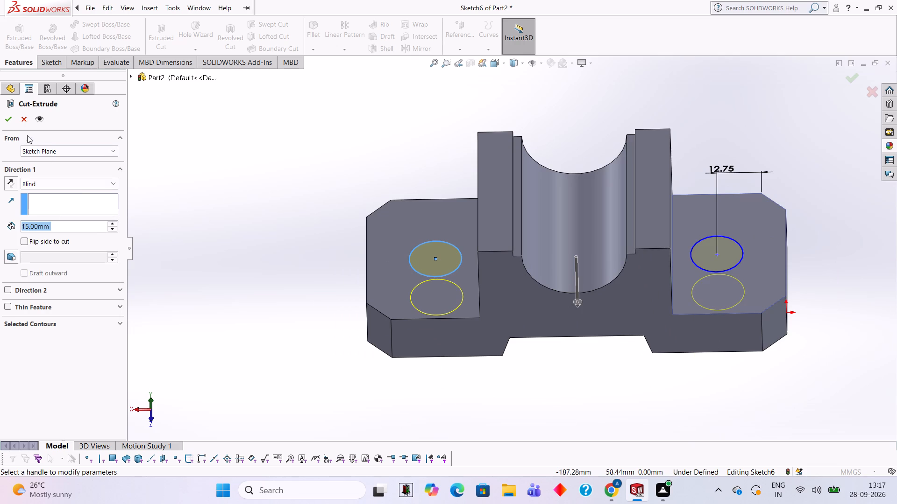
pyautogui.click(8, 126)
pyautogui.click(211, 261)
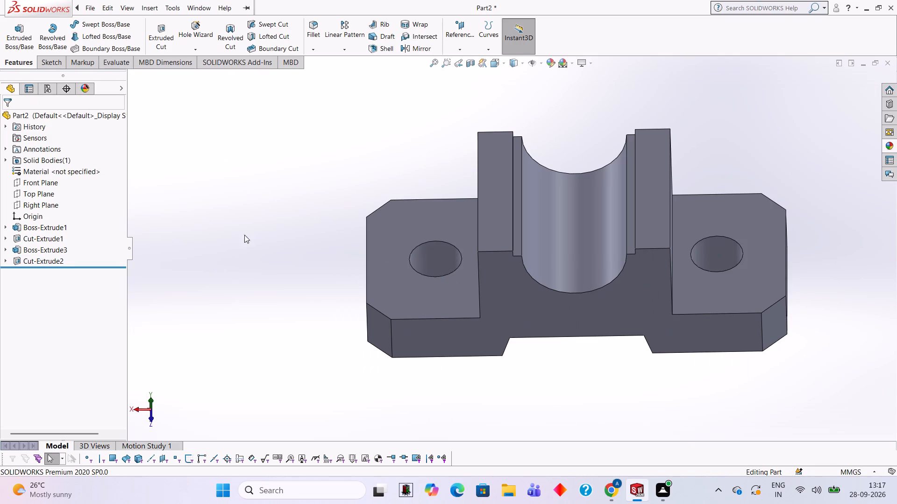
# Start a sketch on the boss's flat top face beside the recess, farther from the origin, and view it face-on.
pyautogui.moveTo(285, 179); pyautogui.dragTo(287, 258, button='middle')
pyautogui.scroll(1, 286, 258)
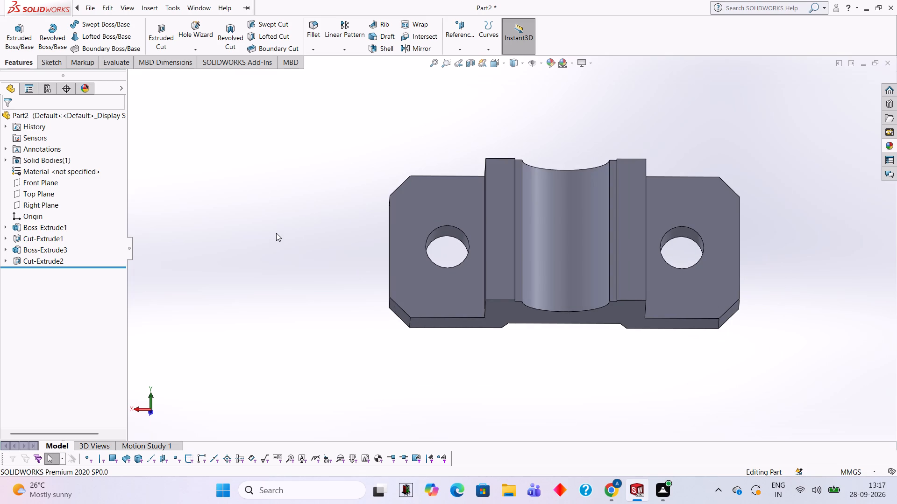
pyautogui.moveTo(326, 300); pyautogui.dragTo(313, 280, button='middle')
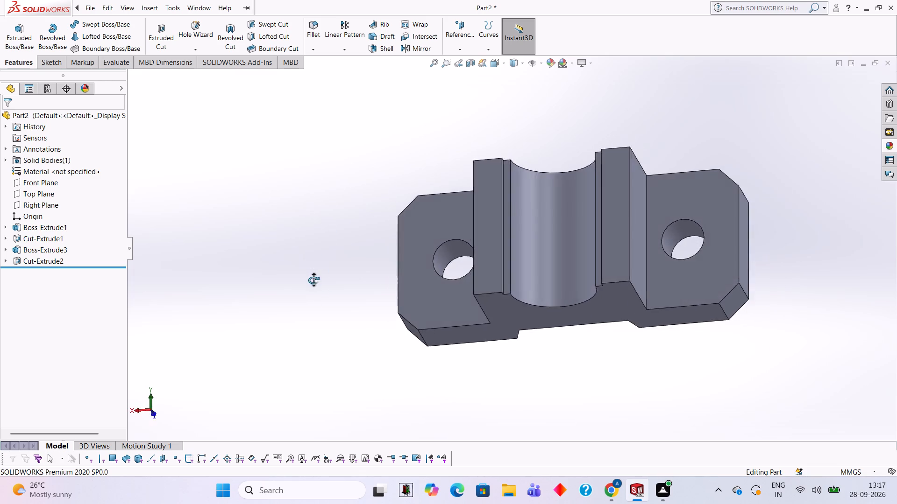
pyautogui.moveTo(313, 280); pyautogui.dragTo(330, 319, button='middle')
pyautogui.click(503, 271)
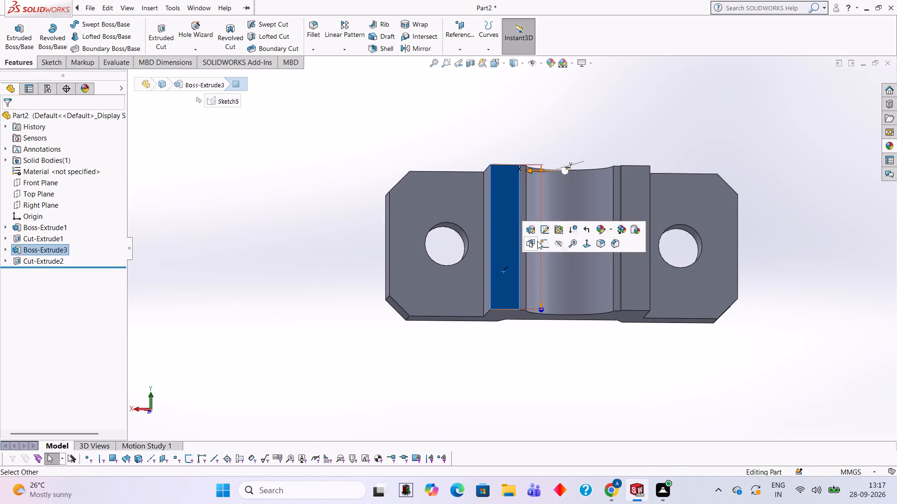
pyautogui.click(543, 243)
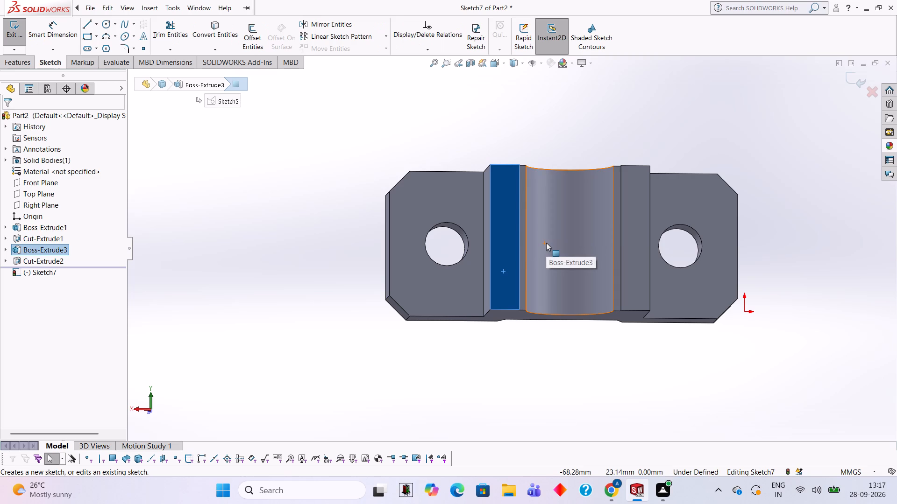
pyautogui.hotkey('ctrl', '8')
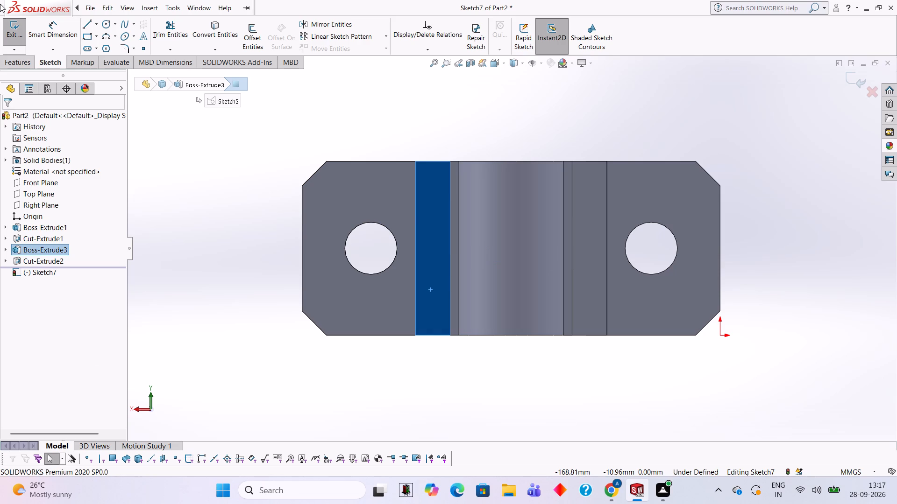
# Sketch two 2.5 mm radius circles on this top face, centred about 82.4 mm from the origin end, at about 36.8 and 11 mm across.
pyautogui.click(109, 21)
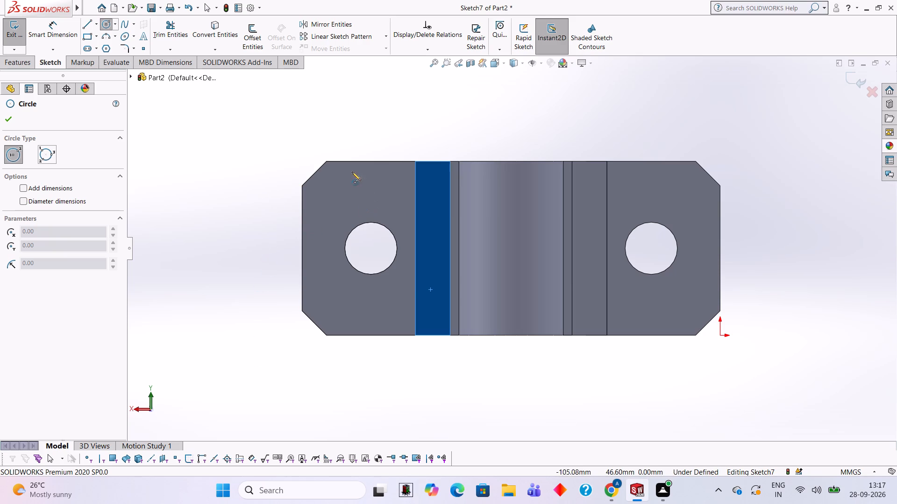
pyautogui.click(433, 207)
pyautogui.write('2.5')
pyautogui.press('Return')
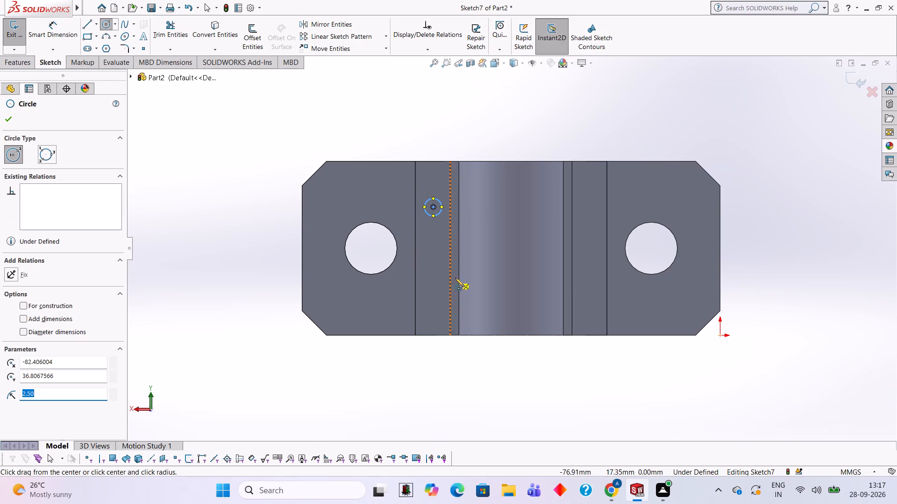
pyautogui.click(434, 297)
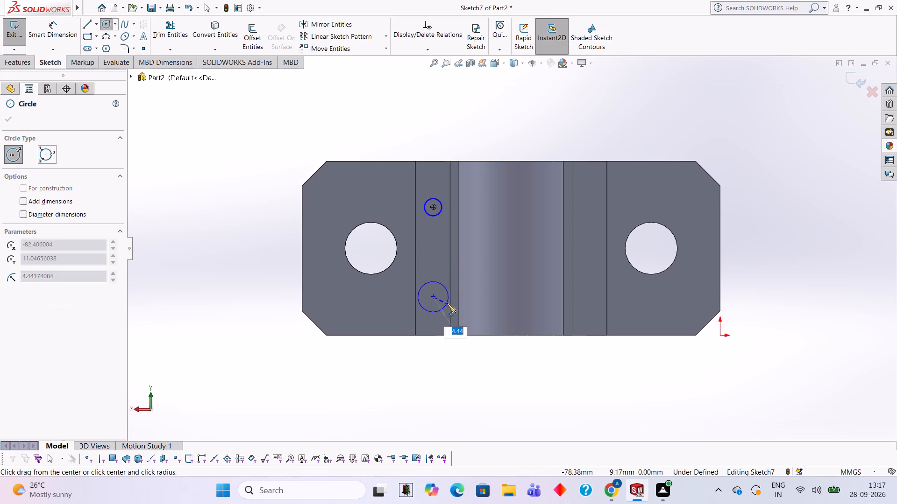
pyautogui.write('2.5')
pyautogui.press('Return')
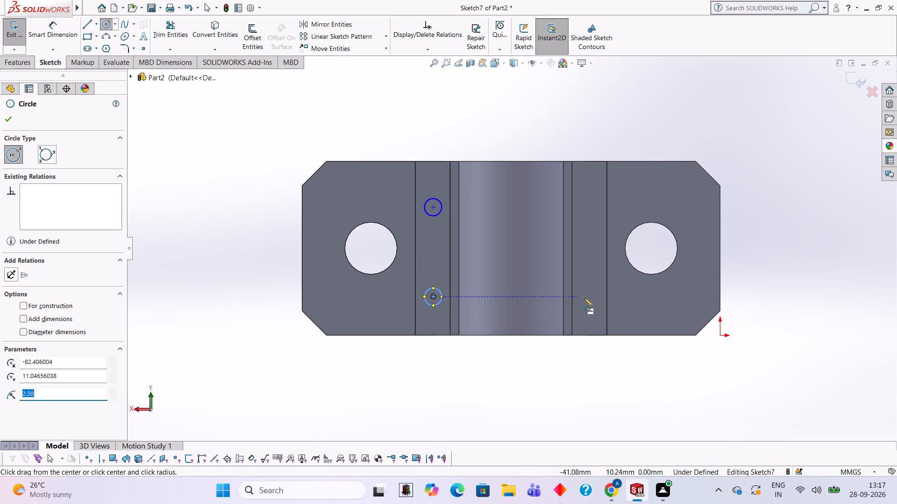
# Sketch two matching 2.5 mm radius circles across the recess, level with the first pair and centred about 38 mm from the origin end.
pyautogui.click(588, 298)
pyautogui.write('2.5')
pyautogui.press('Return')
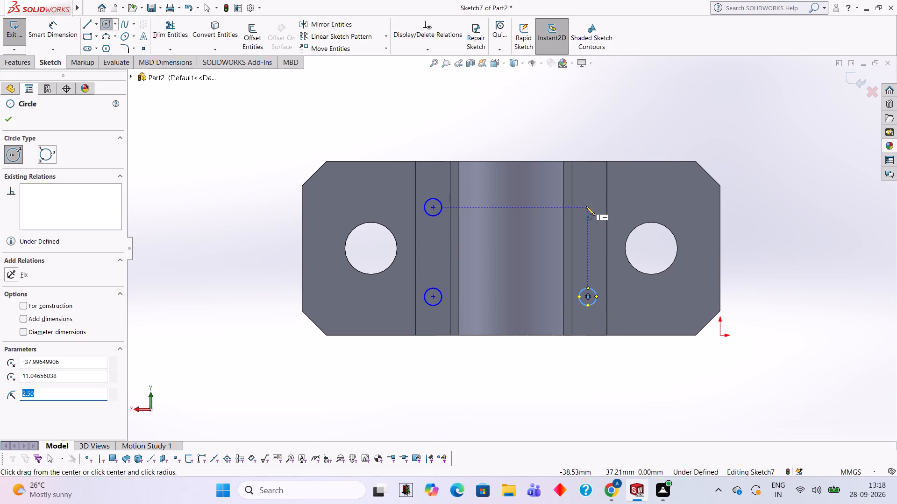
pyautogui.click(586, 206)
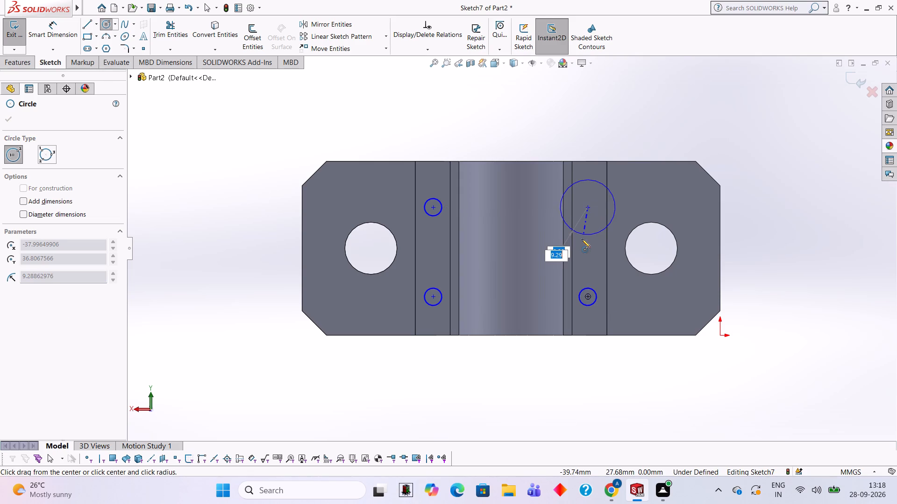
pyautogui.write('2.5')
pyautogui.press('Return')
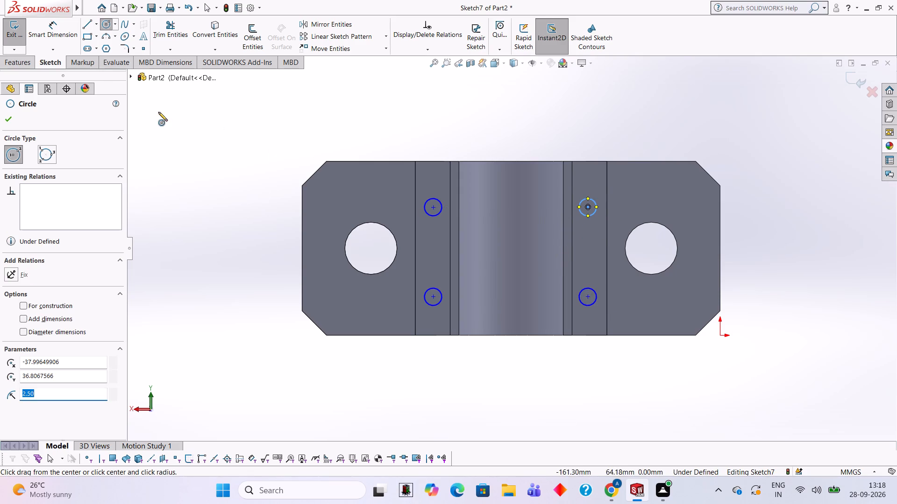
# Dimension the origin-side boss-top circle farther across from the origin 12 mm from the boss's adjacent end edge and 5 mm from the recess-side edge.
pyautogui.click(58, 30)
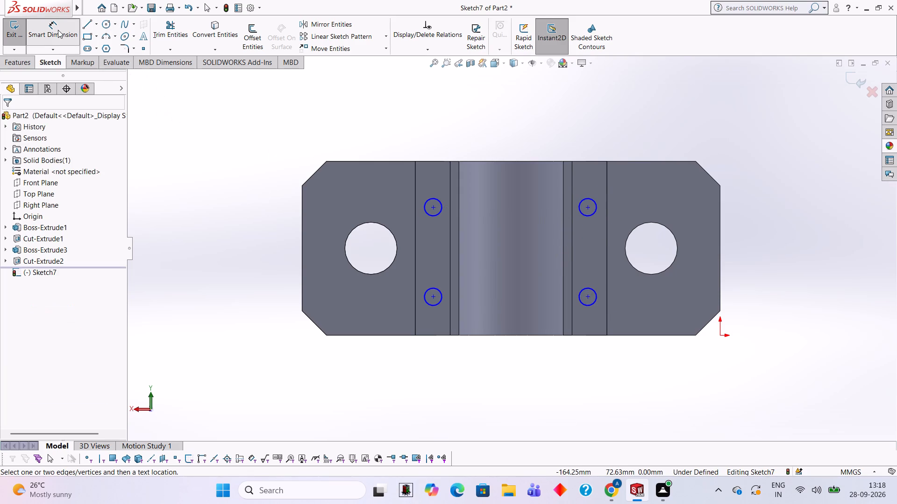
pyautogui.click(594, 160)
pyautogui.click(588, 207)
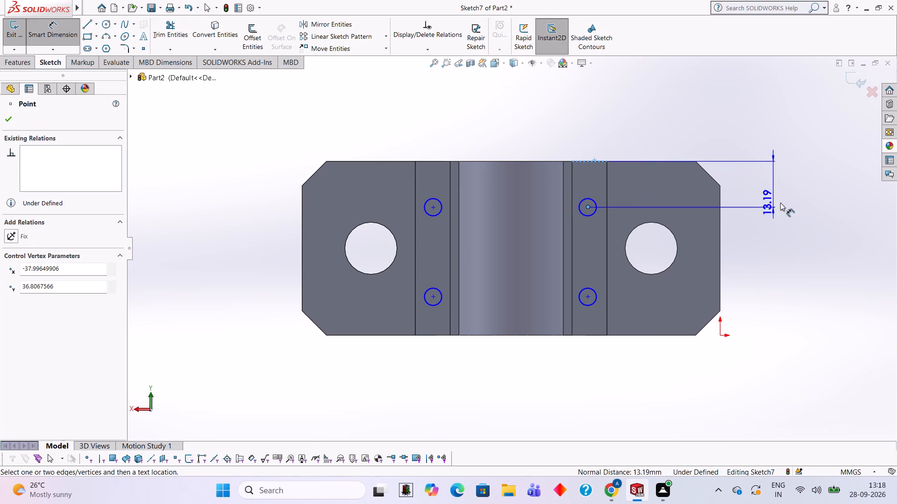
pyautogui.click(779, 200)
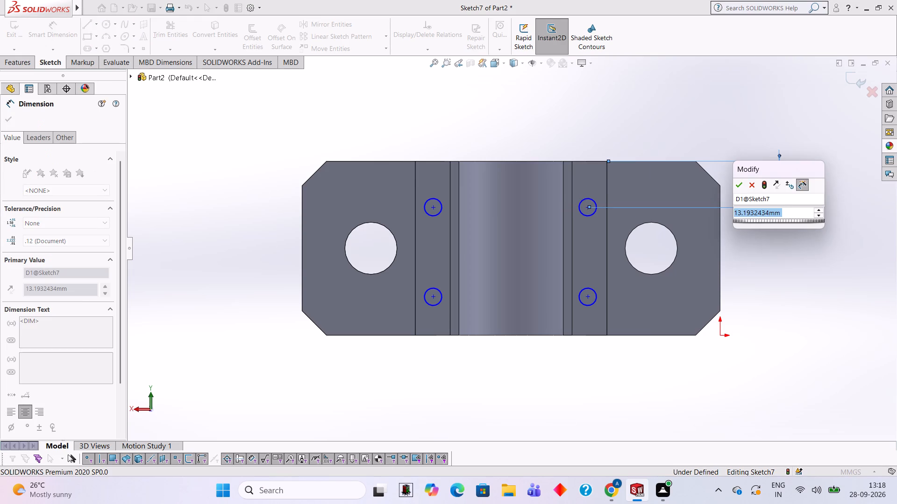
pyautogui.write('12')
pyautogui.press('Return')
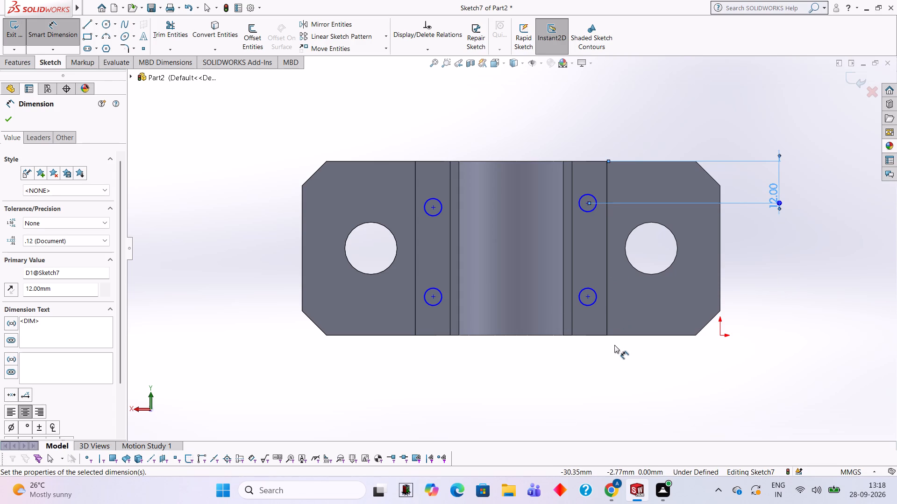
pyautogui.scroll(1, 637, 133)
pyautogui.scroll(-3, 584, 224)
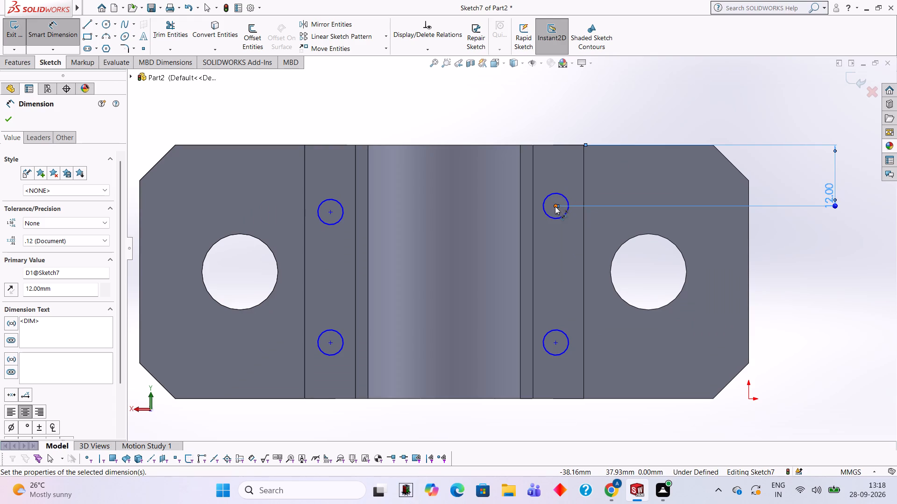
pyautogui.click(555, 206)
pyautogui.click(532, 209)
pyautogui.click(543, 104)
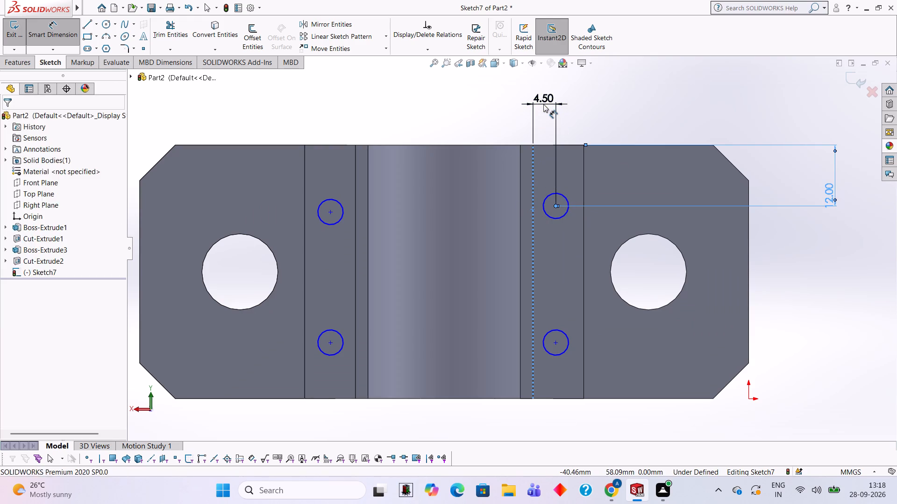
pyautogui.press('5')
pyautogui.press('Return')
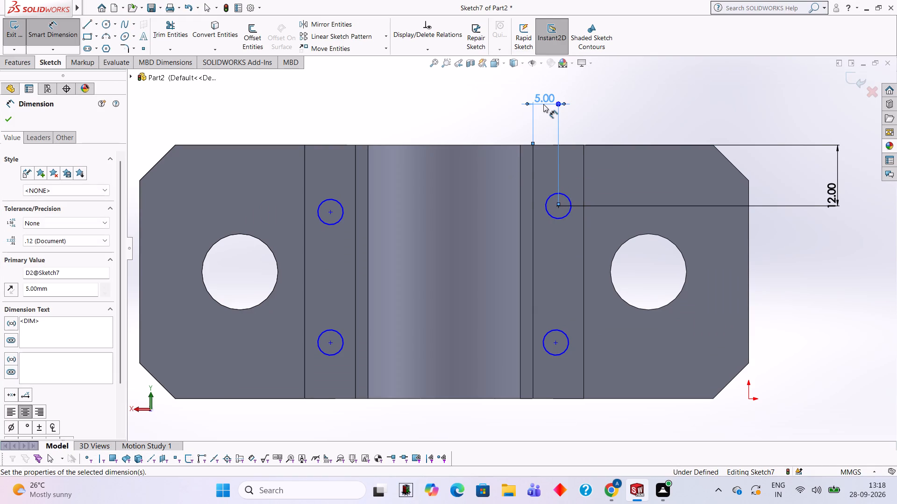
# Dimension the boss-top circle nearest the origin 12 mm from the adjacent end edge and 5 mm from the recess-side edge.
pyautogui.click(555, 341)
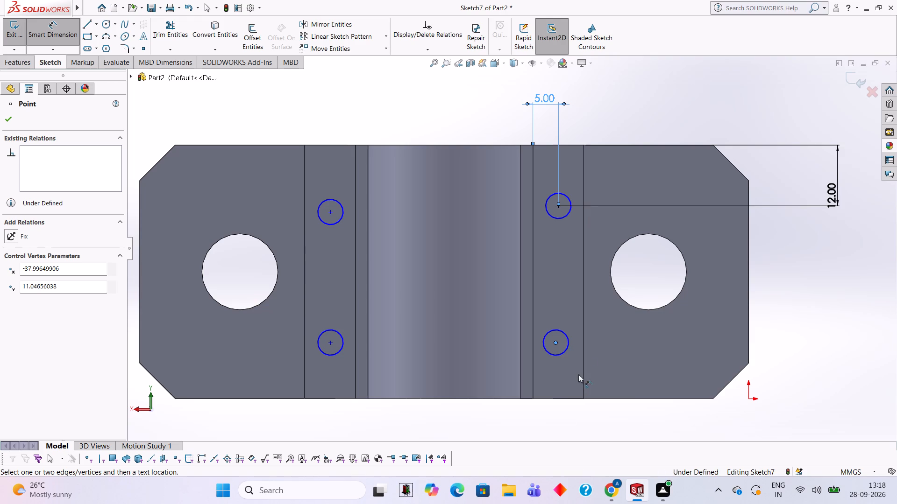
pyautogui.click(571, 398)
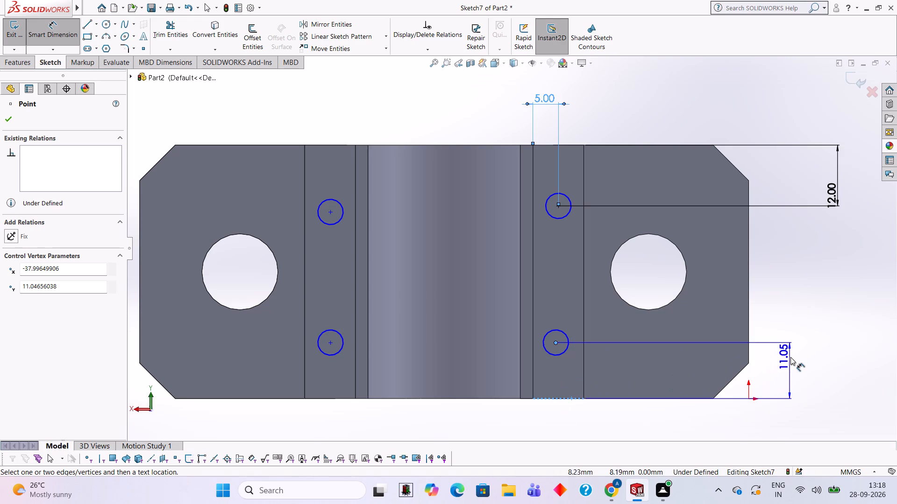
pyautogui.click(790, 357)
pyautogui.press('1')
pyautogui.press('2')
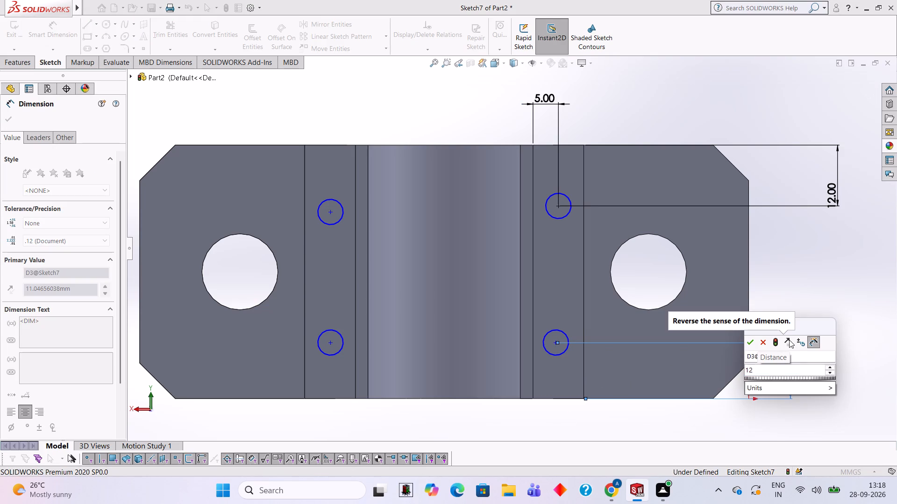
pyautogui.press('Return')
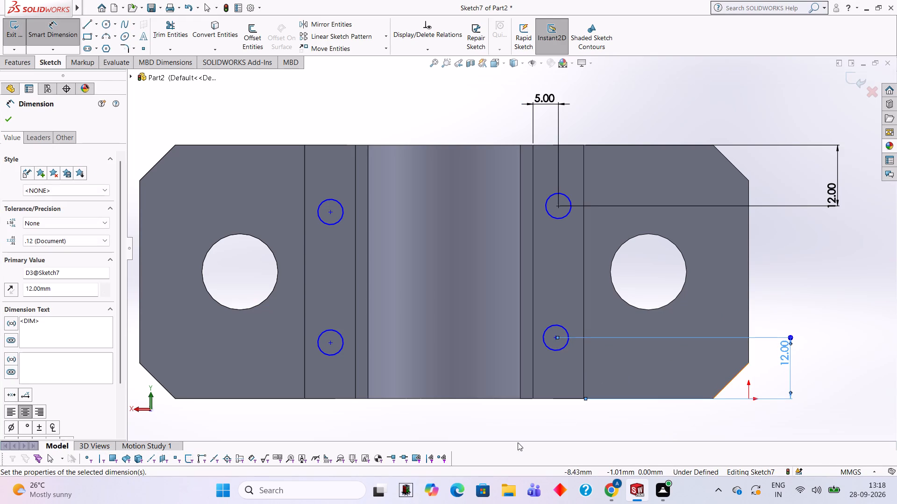
pyautogui.click(533, 361)
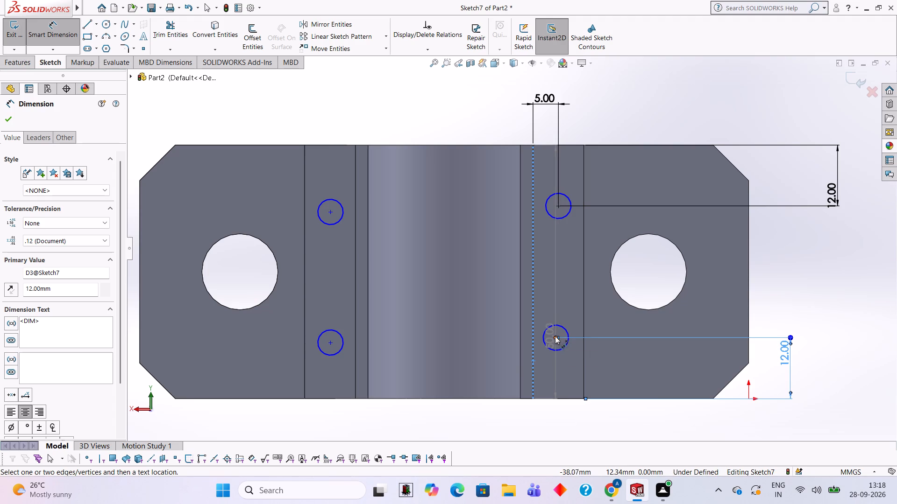
pyautogui.click(555, 336)
pyautogui.click(549, 416)
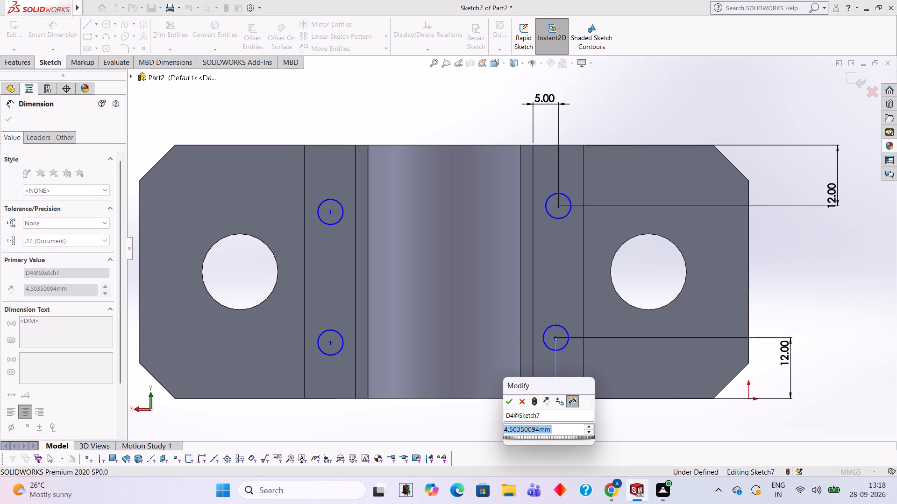
pyautogui.press('5')
pyautogui.press('Return')
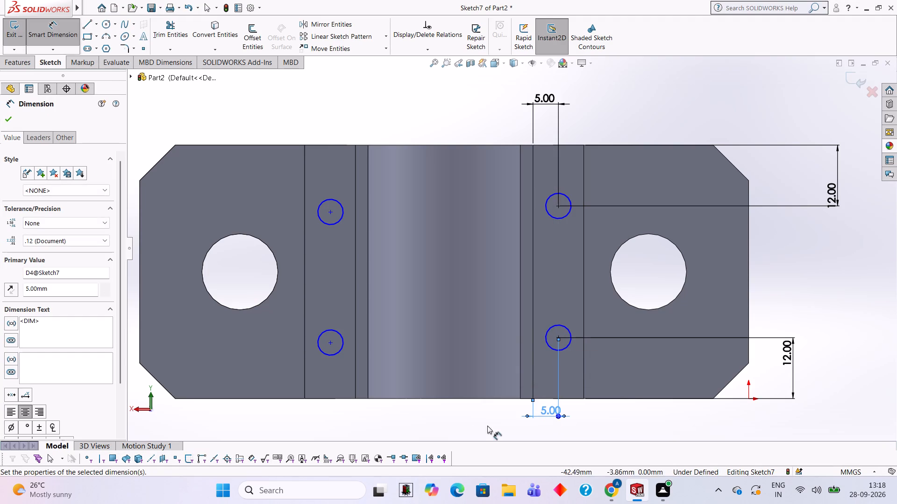
# Across the recess, dimension the circle farthest from the origin 5 mm from the boss's outer edge and 12 mm from the adjacent end edge.
pyautogui.click(304, 181)
pyautogui.click(329, 210)
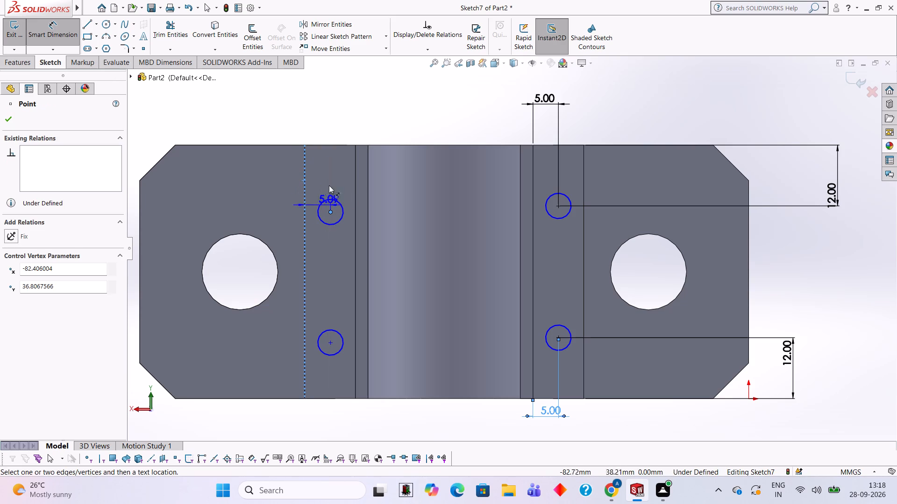
pyautogui.click(328, 126)
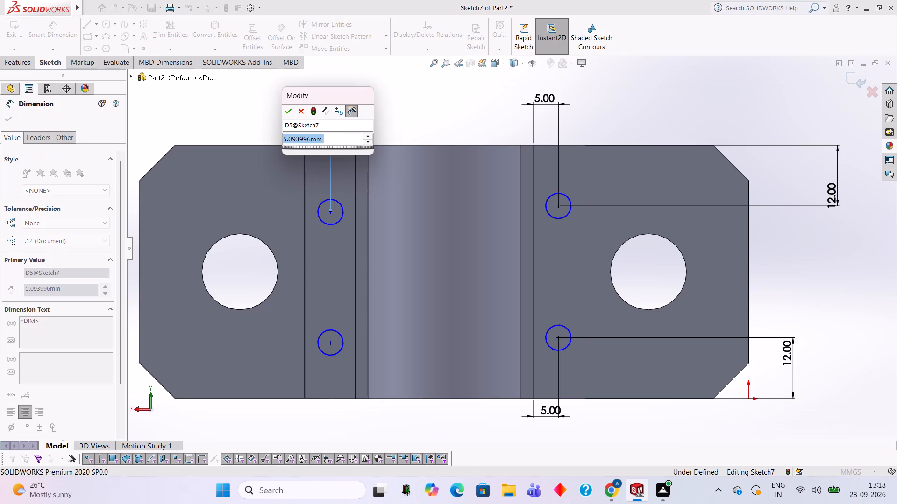
pyautogui.press('5')
pyautogui.press('Return')
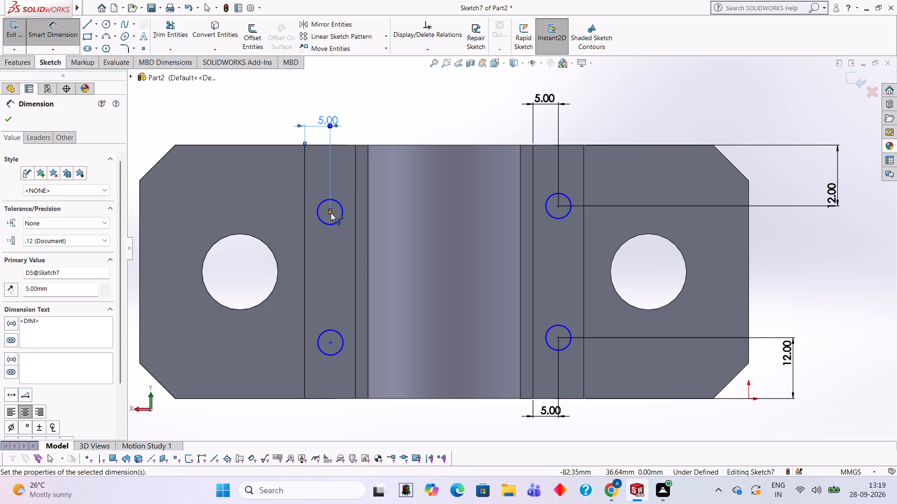
pyautogui.click(330, 212)
pyautogui.click(340, 144)
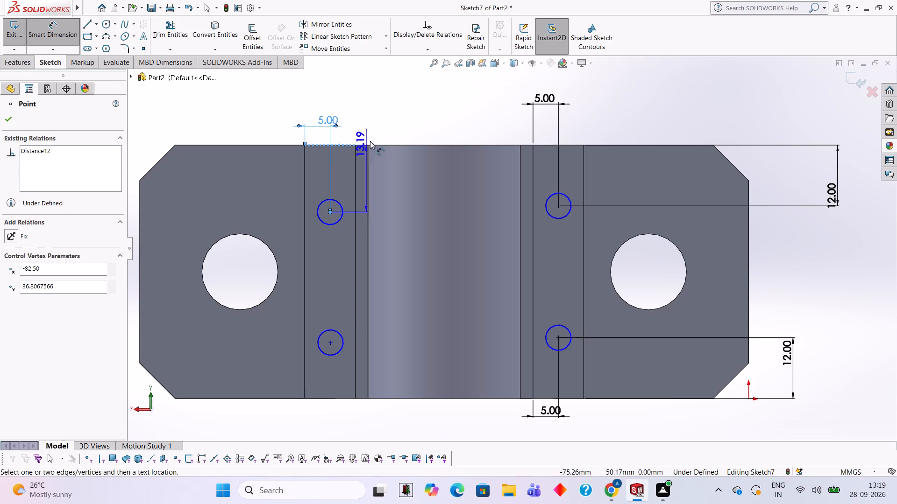
pyautogui.click(364, 95)
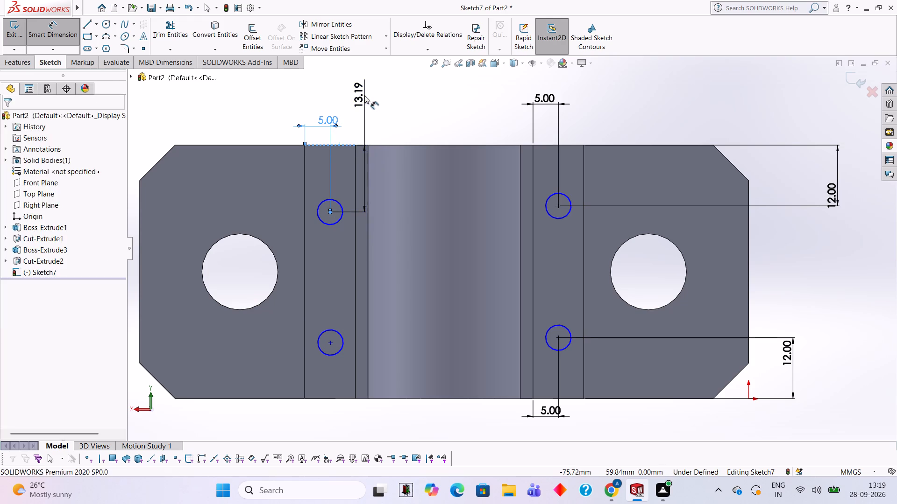
pyautogui.write('12')
pyautogui.press('Return')
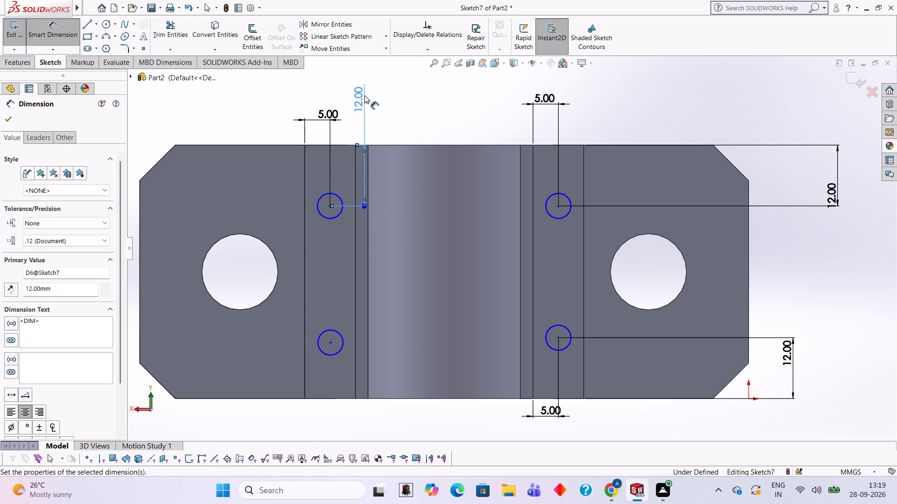
# Dimension the remaining boss-top circle 12 mm from the adjacent end edge and 5 mm from the boss's outer edge.
pyautogui.click(329, 343)
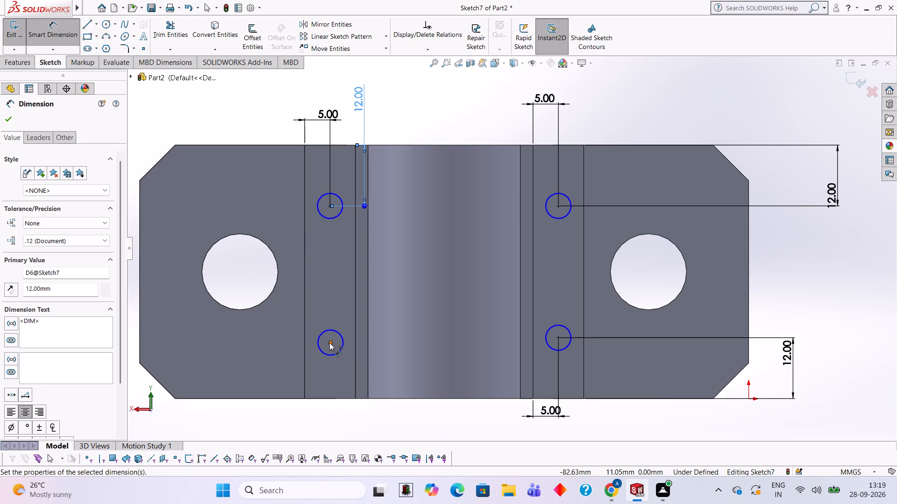
pyautogui.click(338, 398)
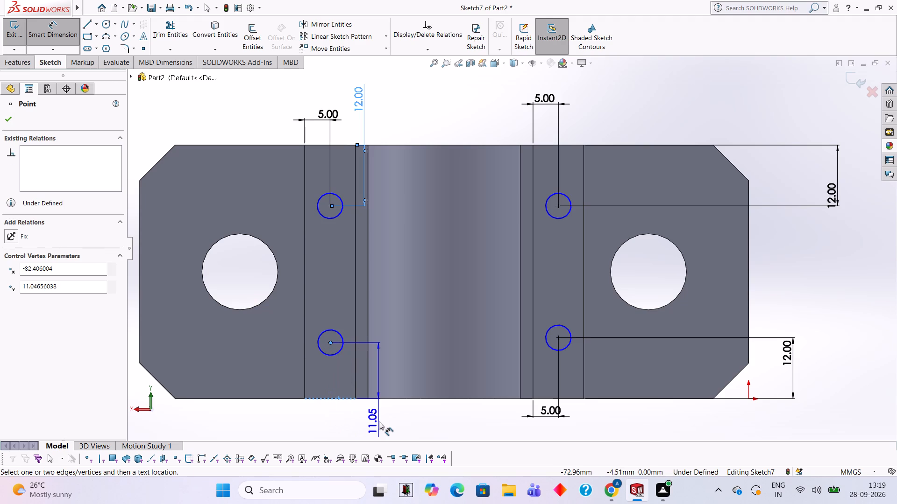
pyautogui.click(379, 421)
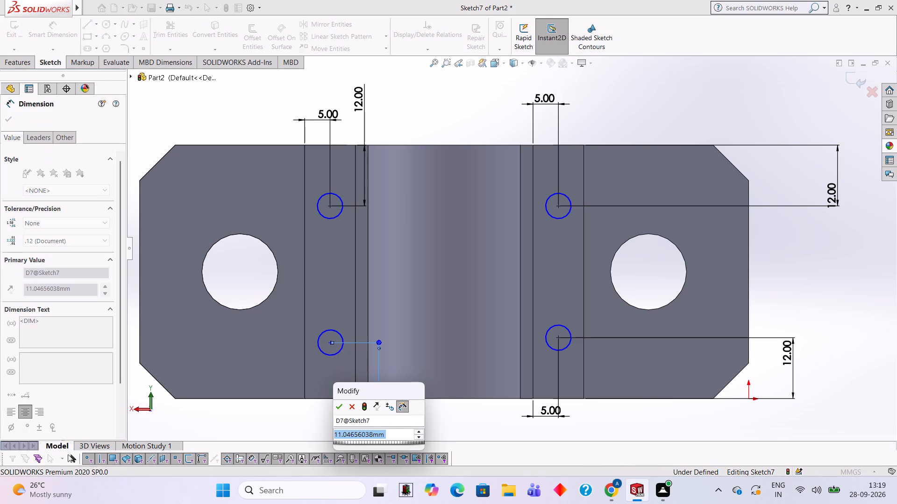
pyautogui.write('12')
pyautogui.press('Return')
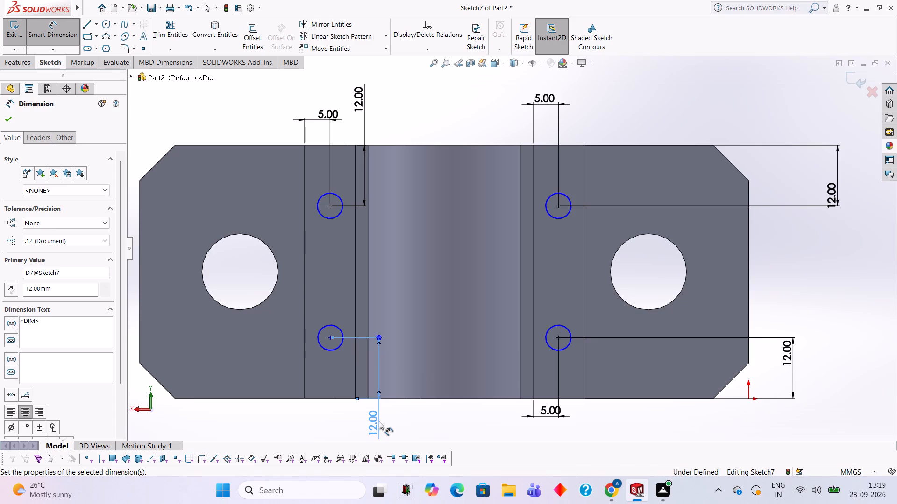
pyautogui.click(329, 336)
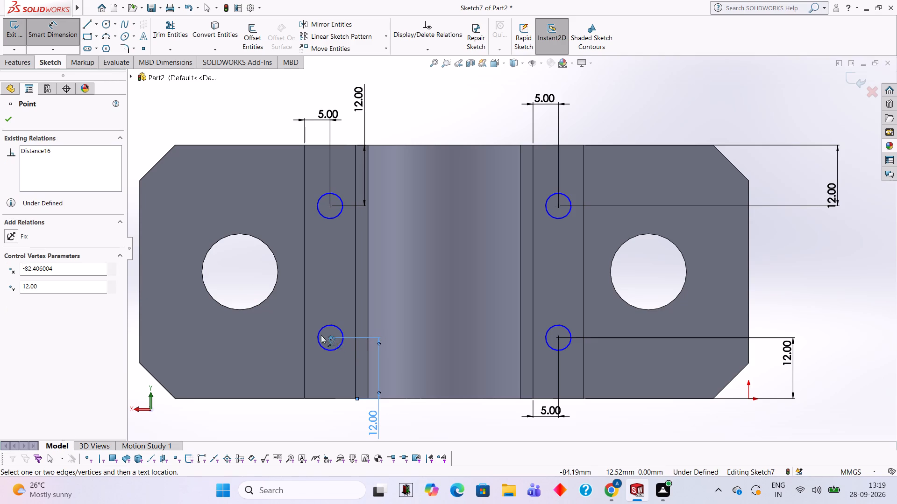
pyautogui.click(305, 336)
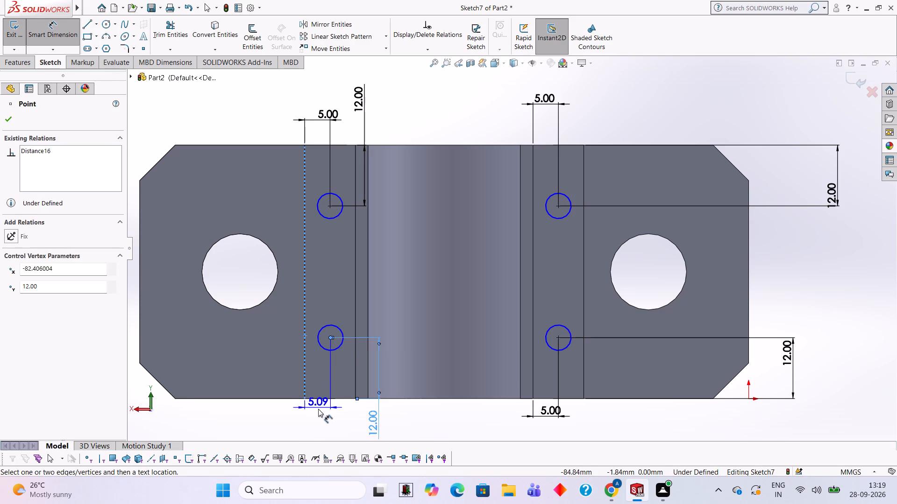
pyautogui.click(317, 410)
pyautogui.press('5')
pyautogui.press('Return')
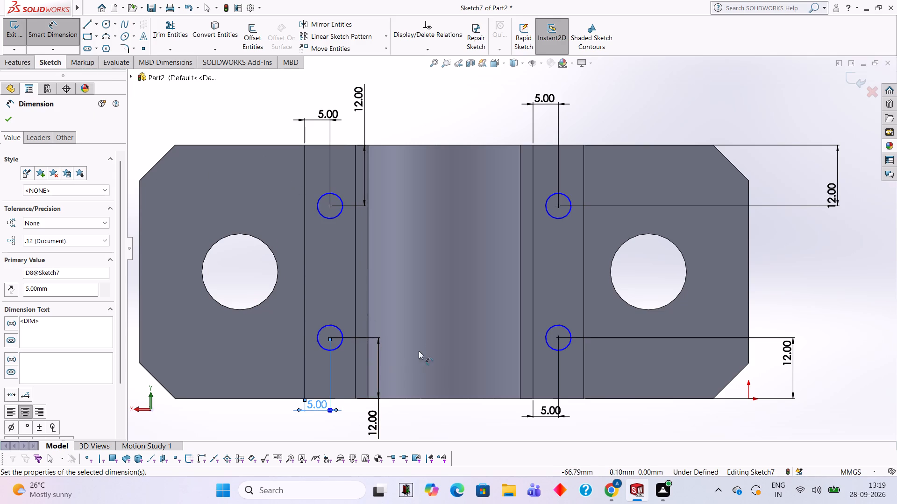
# Cut-extrude the four small boss-top circles 12 mm blind down into the boss.
pyautogui.moveTo(427, 338); pyautogui.dragTo(425, 166, button='middle')
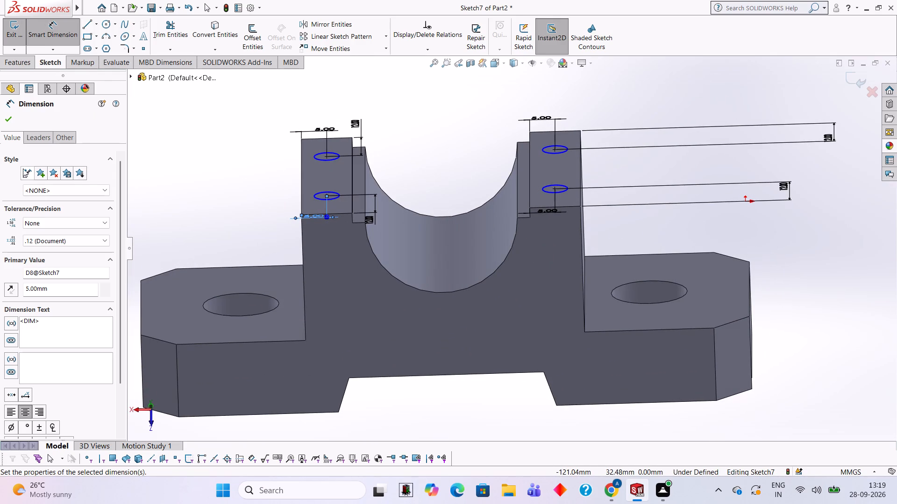
pyautogui.click(28, 57)
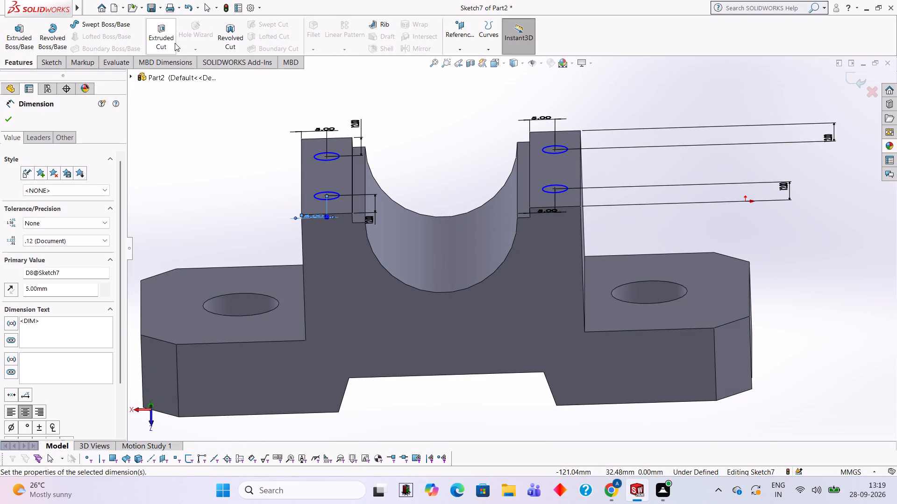
pyautogui.click(175, 43)
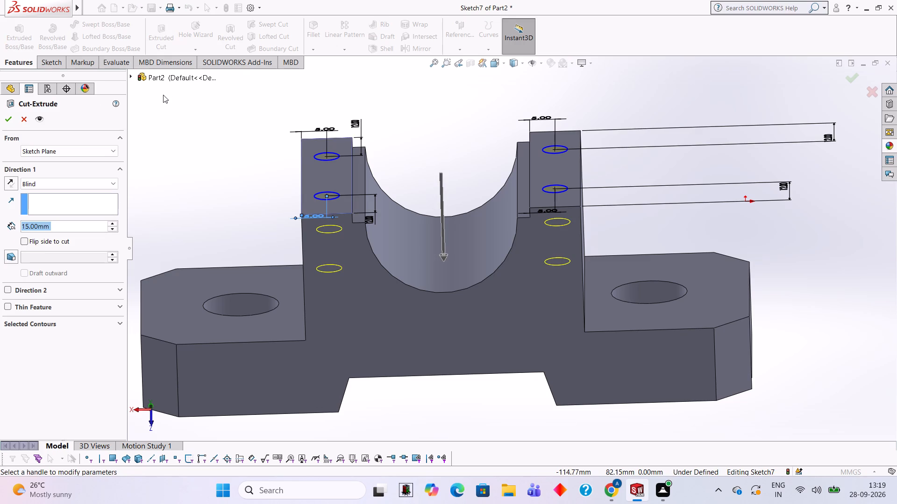
pyautogui.write('12')
pyautogui.press('Return')
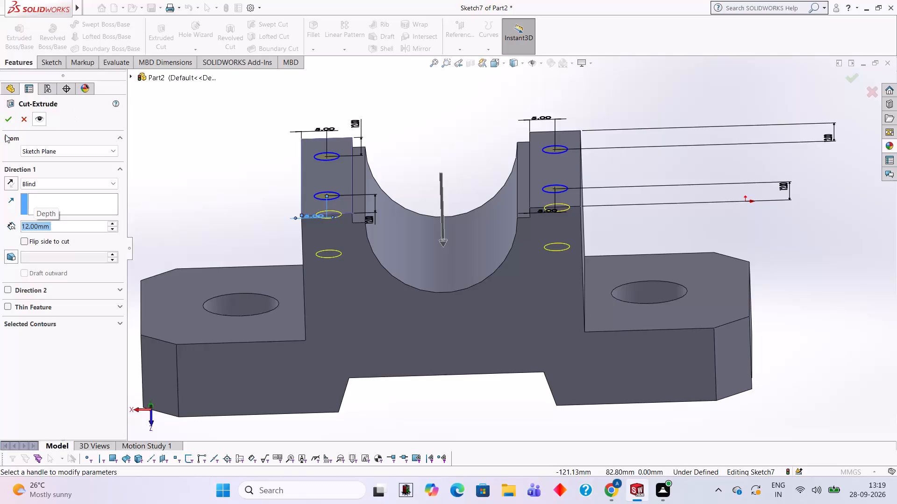
pyautogui.click(14, 123)
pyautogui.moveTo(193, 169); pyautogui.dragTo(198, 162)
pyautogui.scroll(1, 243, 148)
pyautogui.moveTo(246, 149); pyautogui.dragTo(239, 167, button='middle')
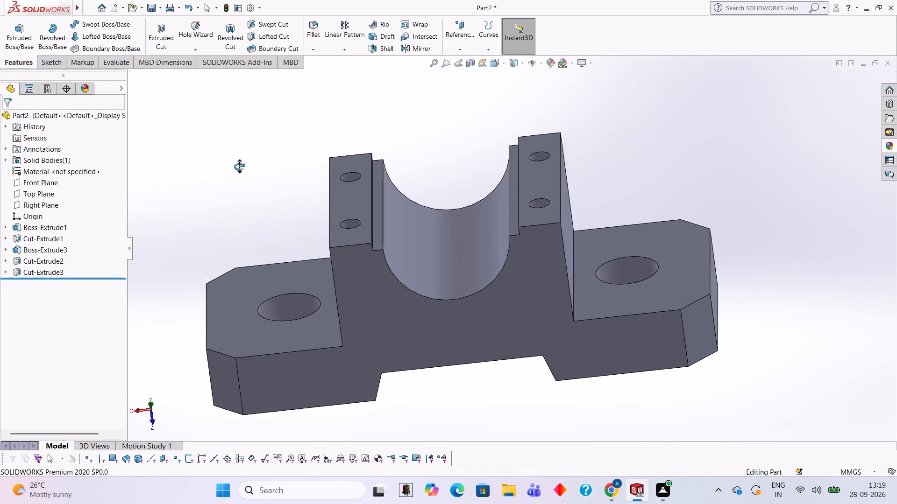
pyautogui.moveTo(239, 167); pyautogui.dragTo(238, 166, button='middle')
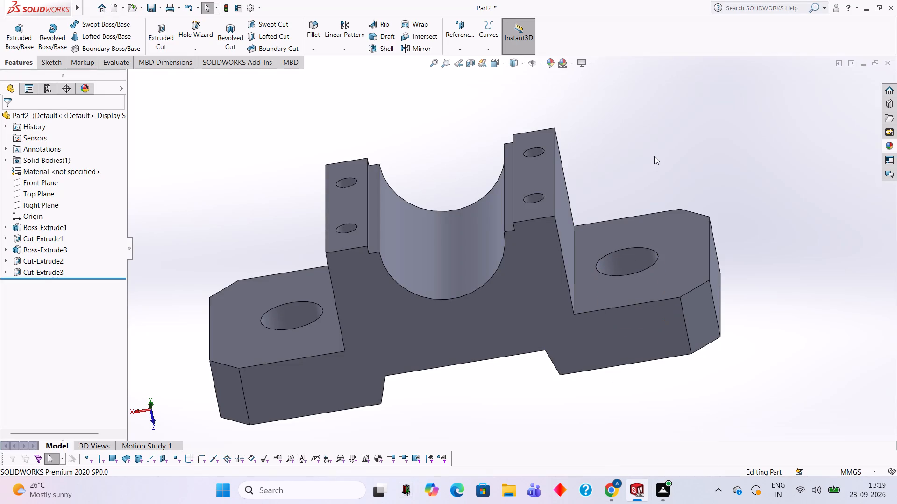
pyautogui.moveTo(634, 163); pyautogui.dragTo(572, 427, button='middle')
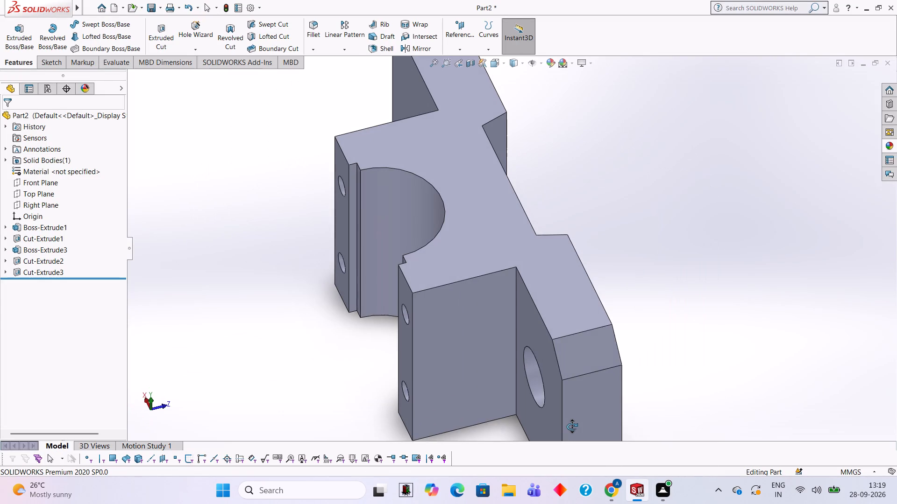
# Examine the stepped boss, its recess and the drilled holes from several angles.
pyautogui.moveTo(572, 427); pyautogui.dragTo(632, 212, button='middle')
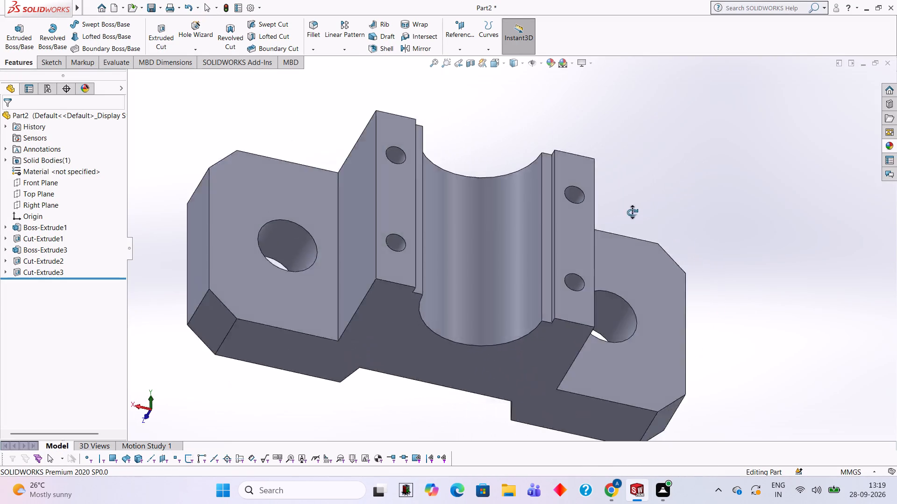
pyautogui.moveTo(632, 212); pyautogui.dragTo(641, 176, button='middle')
pyautogui.scroll(2, 614, 203)
pyautogui.moveTo(629, 185); pyautogui.dragTo(643, 210, button='middle')
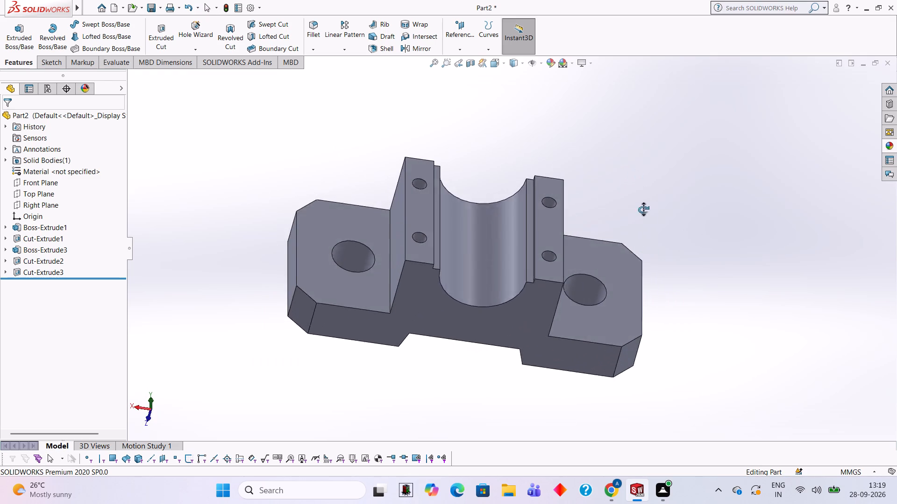
pyautogui.moveTo(643, 210); pyautogui.dragTo(640, 188, button='middle')
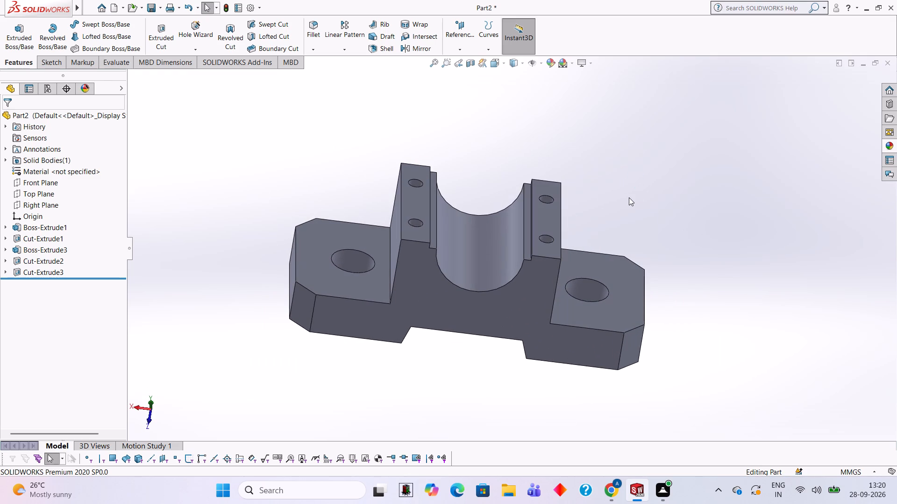
pyautogui.moveTo(657, 141); pyautogui.dragTo(617, 182, button='middle')
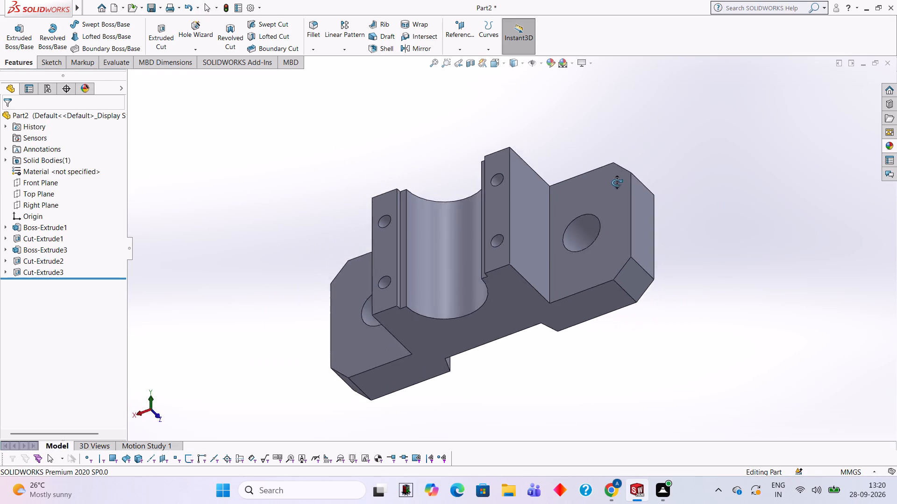
pyautogui.moveTo(617, 182); pyautogui.dragTo(653, 154, button='middle')
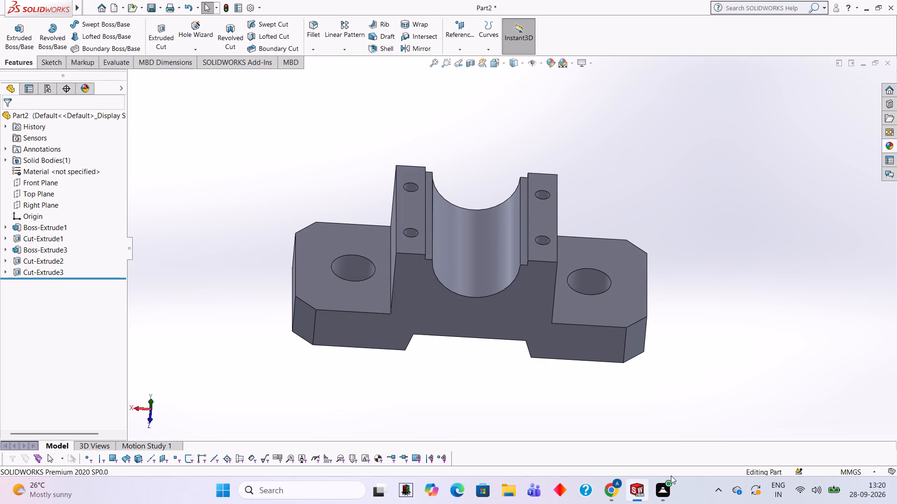
# Apply the solid Pink appearance to the entire body.
pyautogui.click(891, 144)
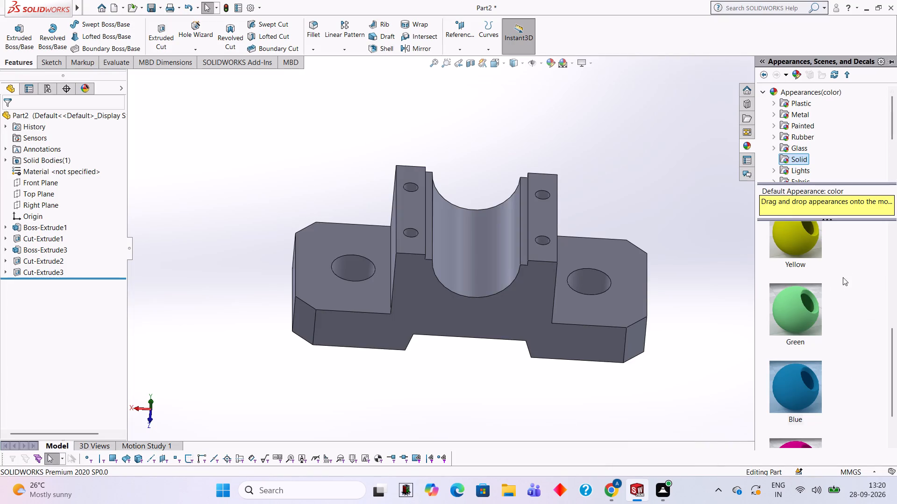
pyautogui.scroll(3, 751, 290)
pyautogui.scroll(-3, 494, 261)
pyautogui.scroll(-3, 779, 298)
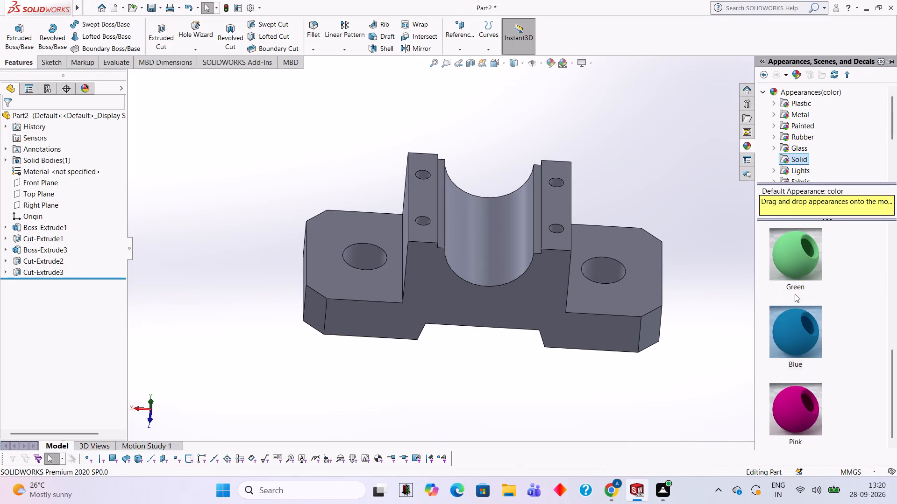
pyautogui.moveTo(806, 408); pyautogui.dragTo(517, 226)
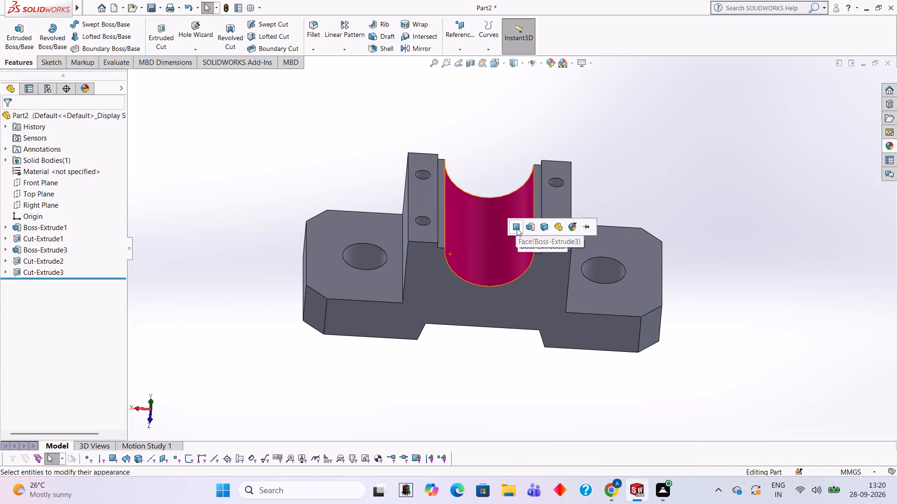
pyautogui.click(547, 228)
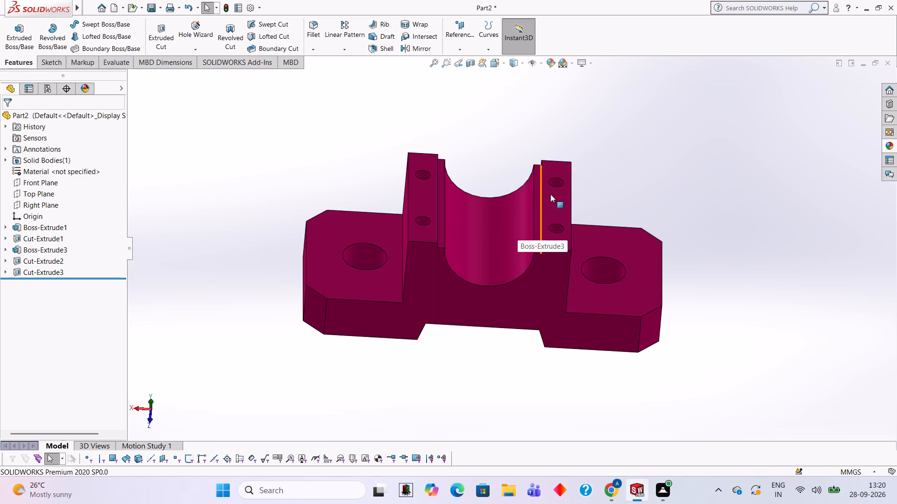
# Apply the solid Yellow appearance to the cut feature of the two large ledge holes.
pyautogui.scroll(-1, 633, 217)
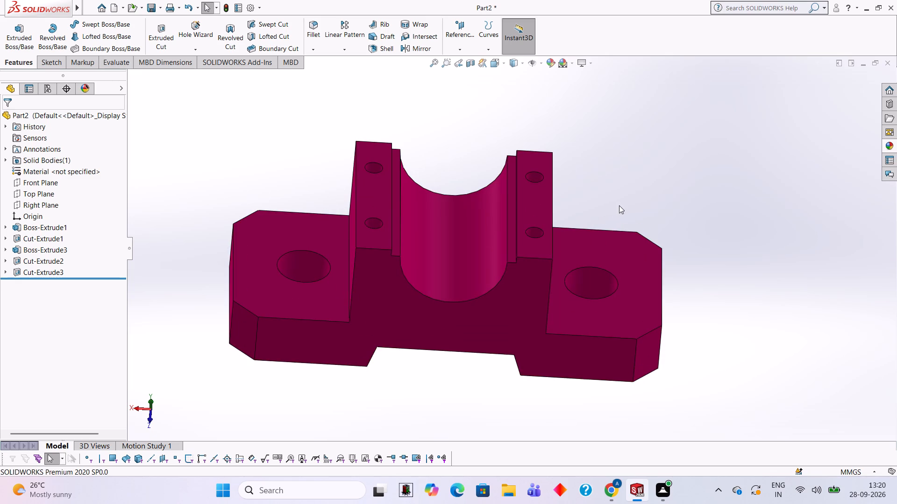
pyautogui.scroll(-1, 605, 213)
pyautogui.click(890, 140)
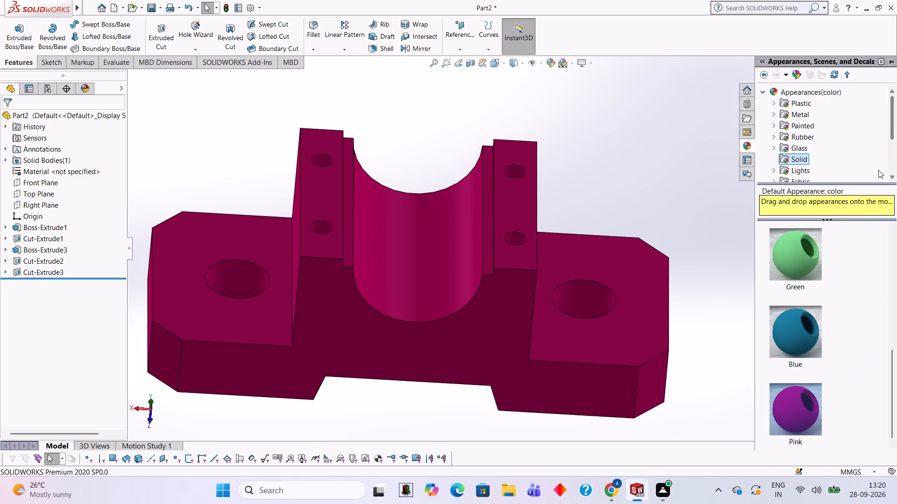
pyautogui.scroll(4, 814, 288)
pyautogui.scroll(-1, 805, 340)
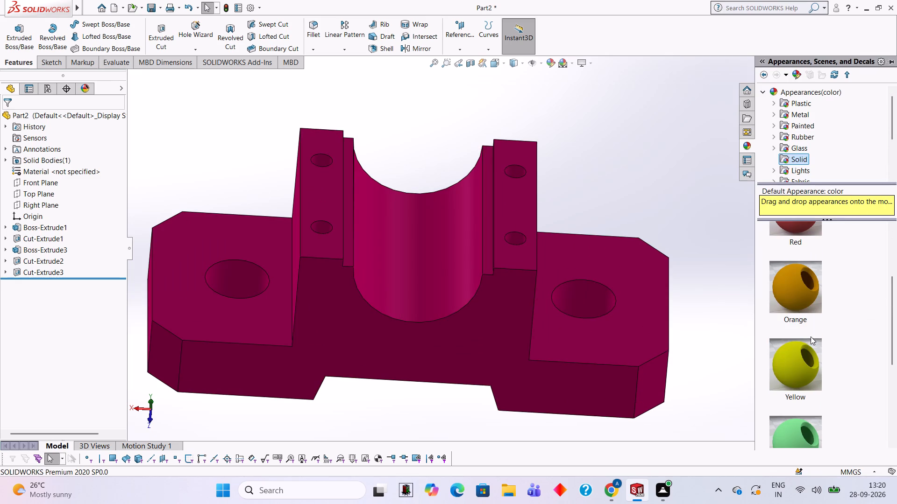
pyautogui.moveTo(798, 357); pyautogui.dragTo(601, 289)
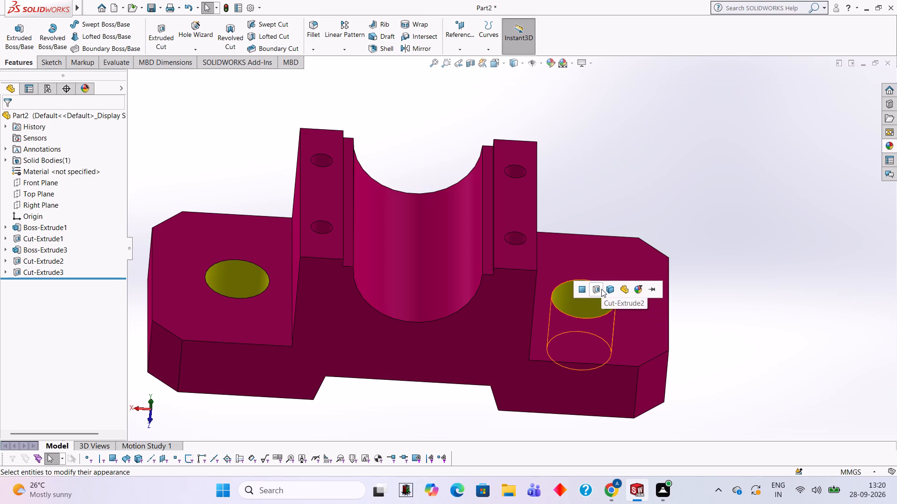
pyautogui.click(601, 289)
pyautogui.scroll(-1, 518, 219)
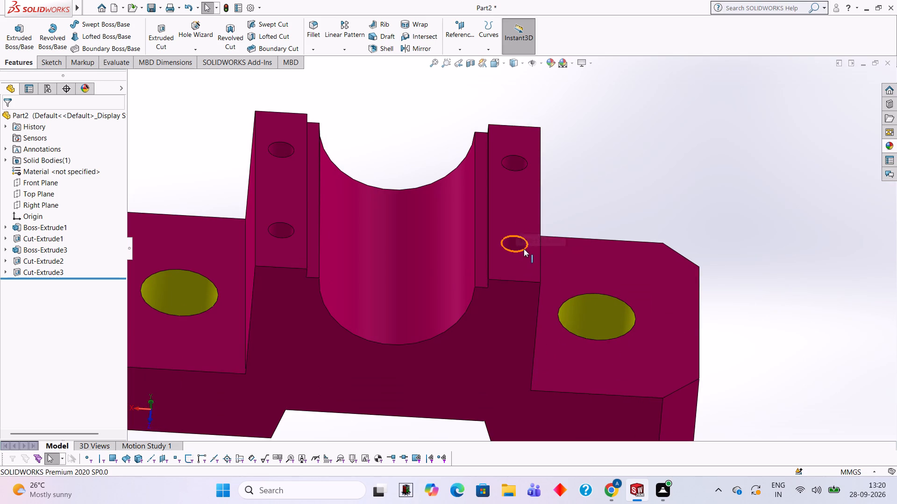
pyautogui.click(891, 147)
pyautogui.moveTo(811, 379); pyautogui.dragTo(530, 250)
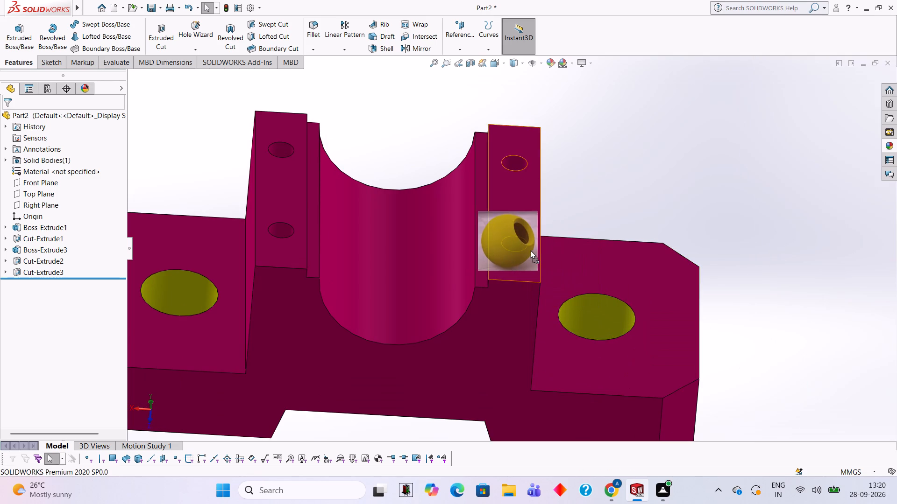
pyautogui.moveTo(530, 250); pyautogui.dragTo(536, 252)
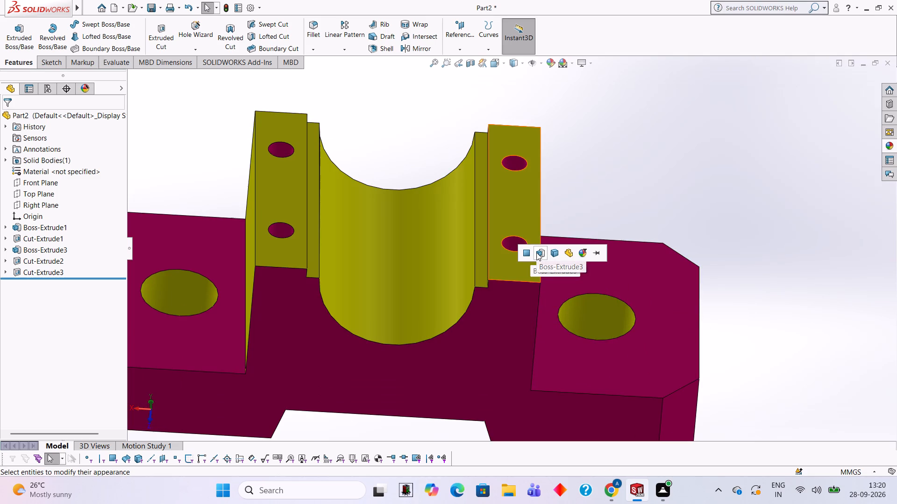
# Apply the solid Yellow appearance to the cut feature of the four small boss-top holes.
pyautogui.scroll(-4, 536, 252)
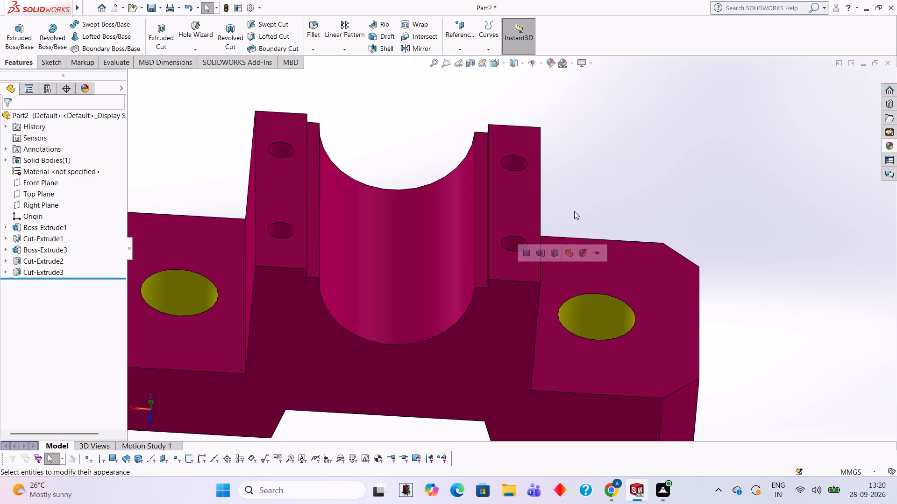
pyautogui.scroll(-2, 545, 211)
pyautogui.click(896, 146)
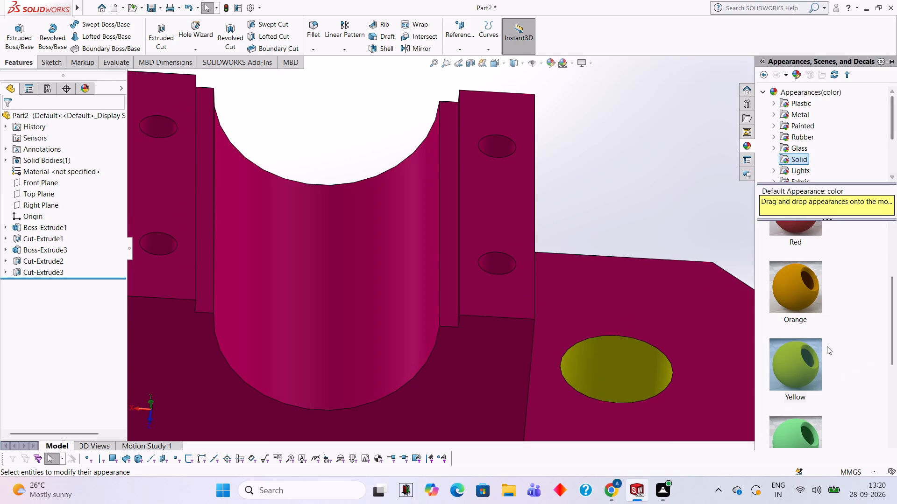
pyautogui.moveTo(786, 356); pyautogui.dragTo(493, 254)
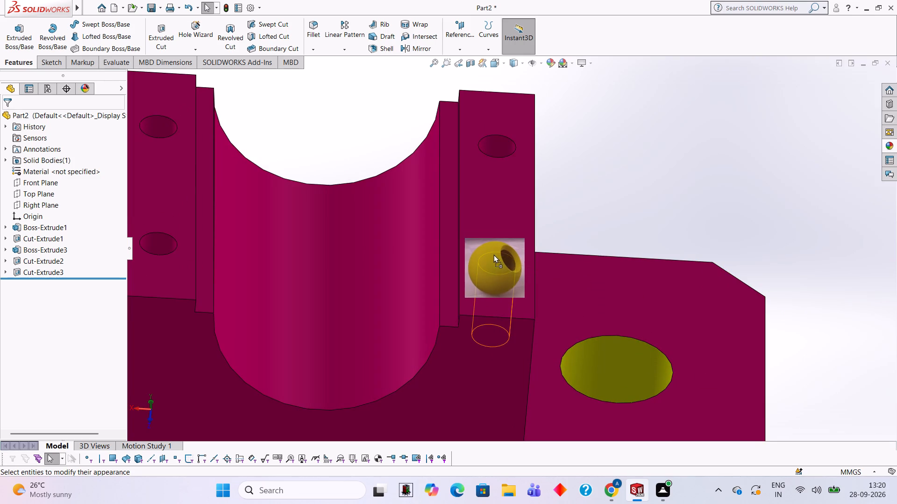
pyautogui.moveTo(493, 254); pyautogui.dragTo(495, 255)
pyautogui.click(495, 255)
# Apply the solid Yellow appearance to only the curved face of the boss recess.
pyautogui.scroll(2, 495, 255)
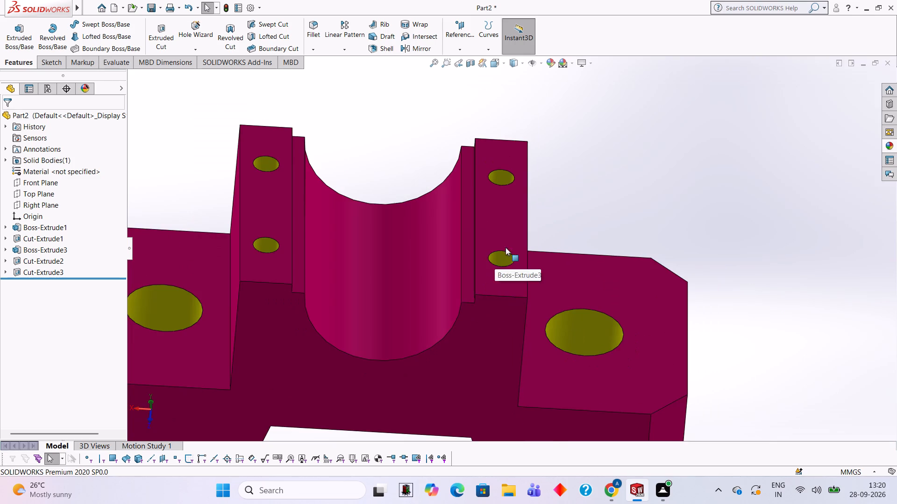
pyautogui.click(886, 140)
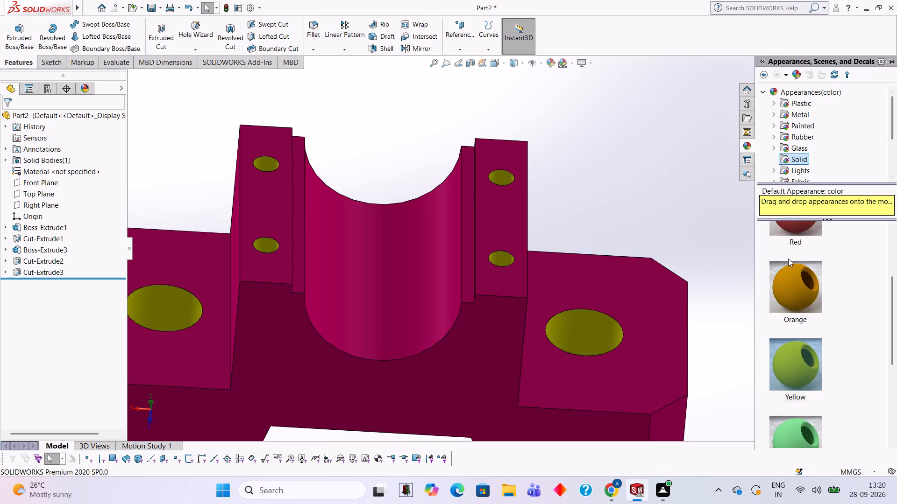
pyautogui.moveTo(799, 350); pyautogui.dragTo(374, 267)
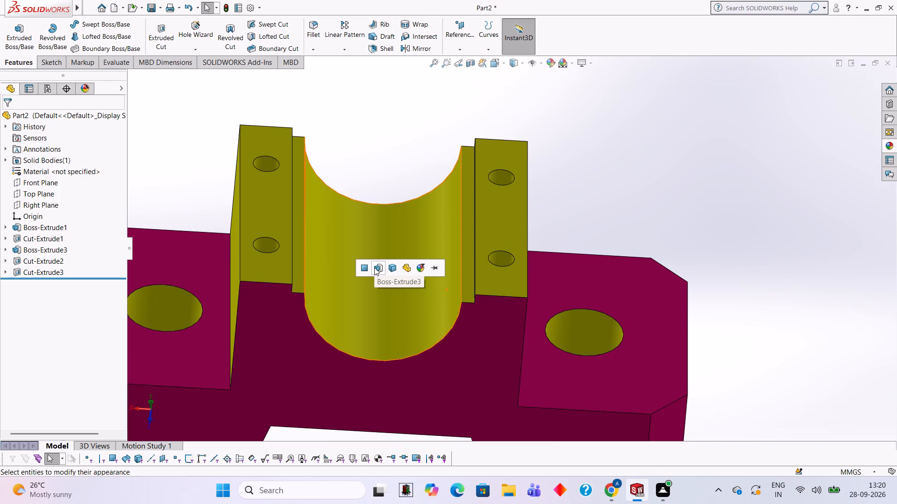
pyautogui.click(366, 274)
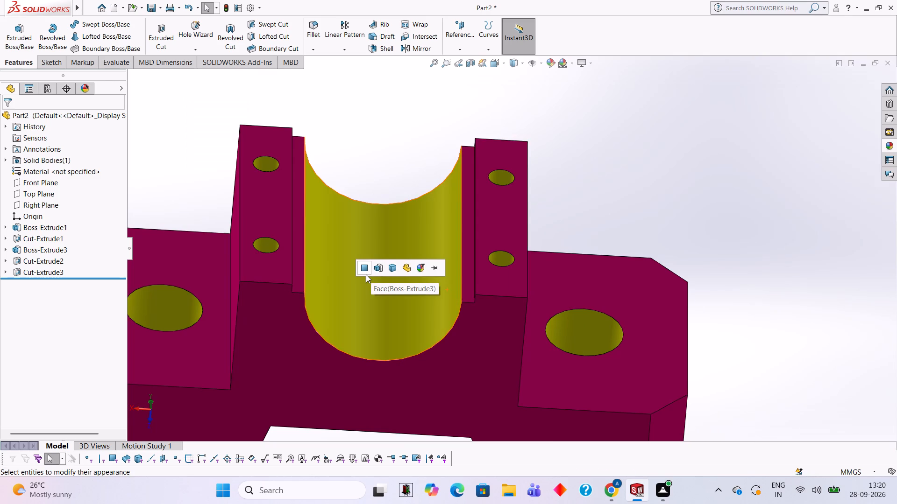
# Apply the solid Green appearance to the two narrow step faces flanking the curved recess.
pyautogui.scroll(-2, 446, 217)
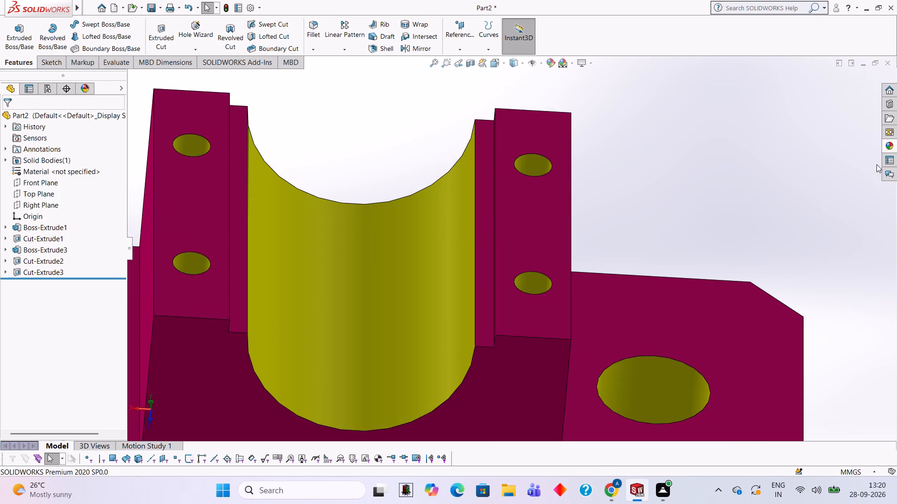
pyautogui.click(893, 149)
pyautogui.scroll(-1, 559, 263)
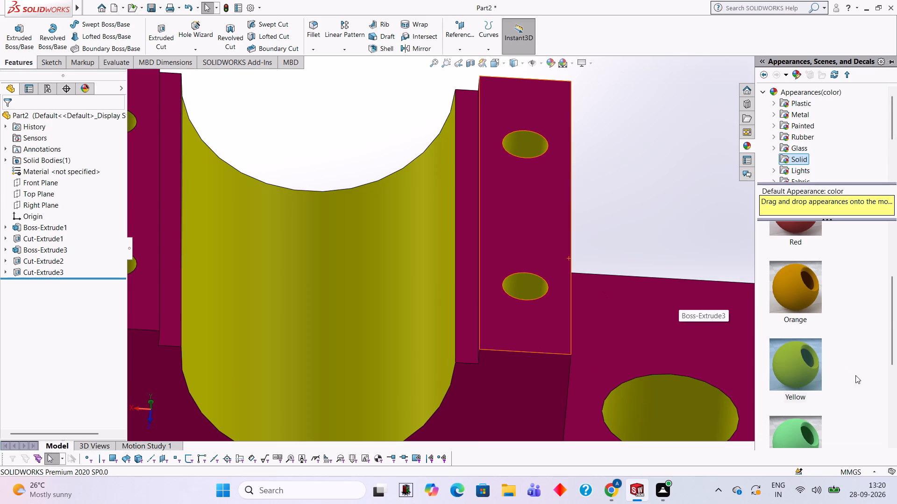
pyautogui.scroll(-1, 856, 388)
pyautogui.moveTo(800, 318); pyautogui.dragTo(442, 263)
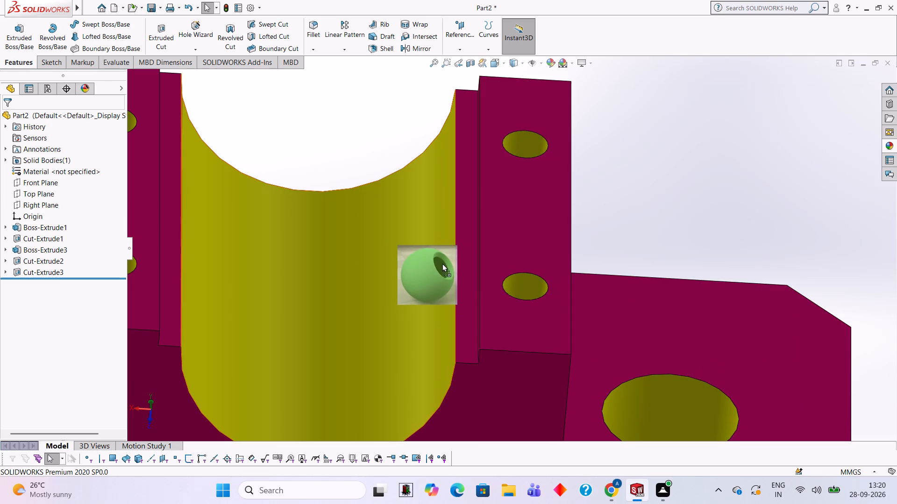
pyautogui.moveTo(442, 263); pyautogui.dragTo(475, 266)
pyautogui.click(475, 266)
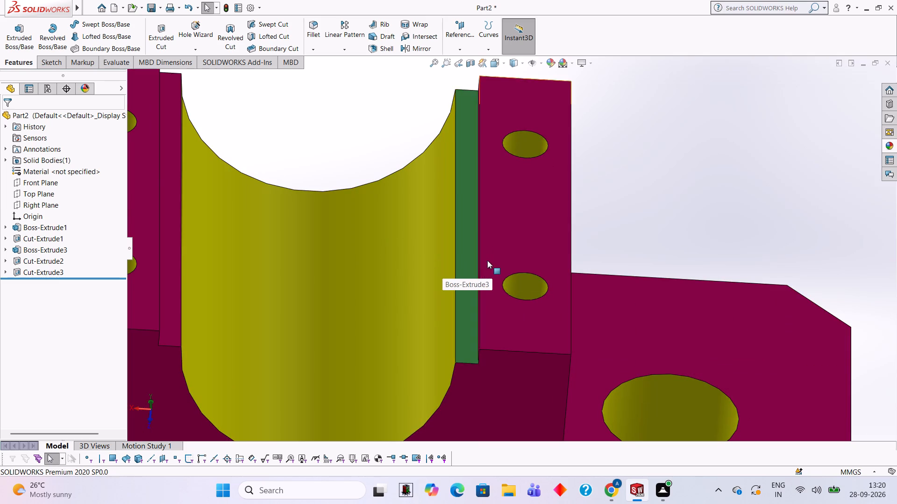
pyautogui.scroll(3, 487, 260)
pyautogui.scroll(-3, 261, 255)
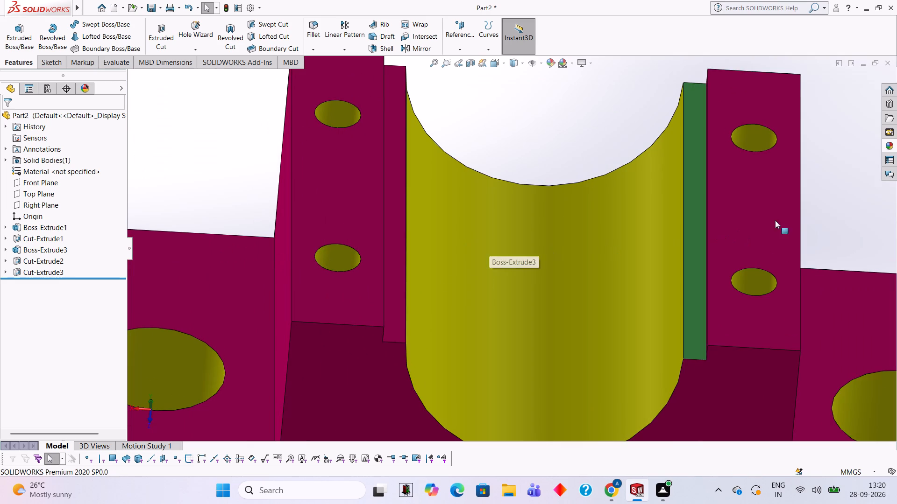
pyautogui.click(889, 146)
pyautogui.moveTo(801, 323); pyautogui.dragTo(682, 325)
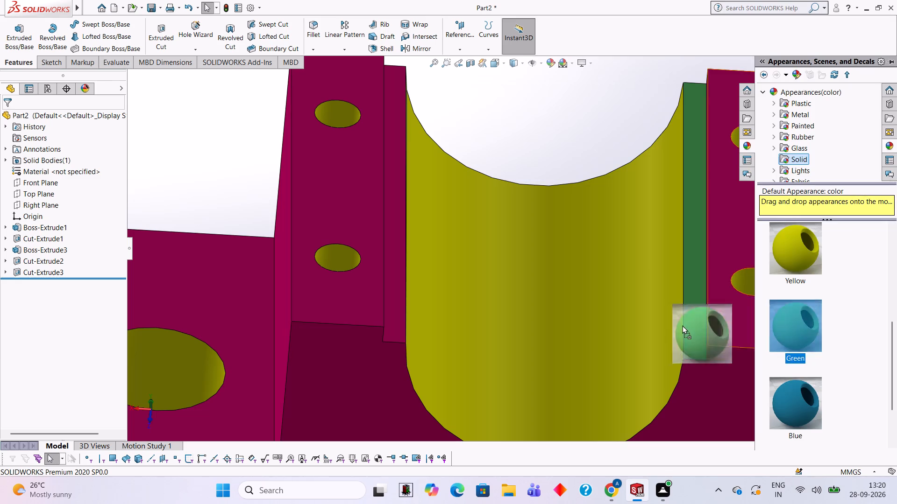
pyautogui.moveTo(682, 325); pyautogui.dragTo(395, 257)
pyautogui.click(395, 257)
# Apply the solid Blue appearance to the drilled boss-top face on the negative-X side of the recess.
pyautogui.scroll(2, 395, 257)
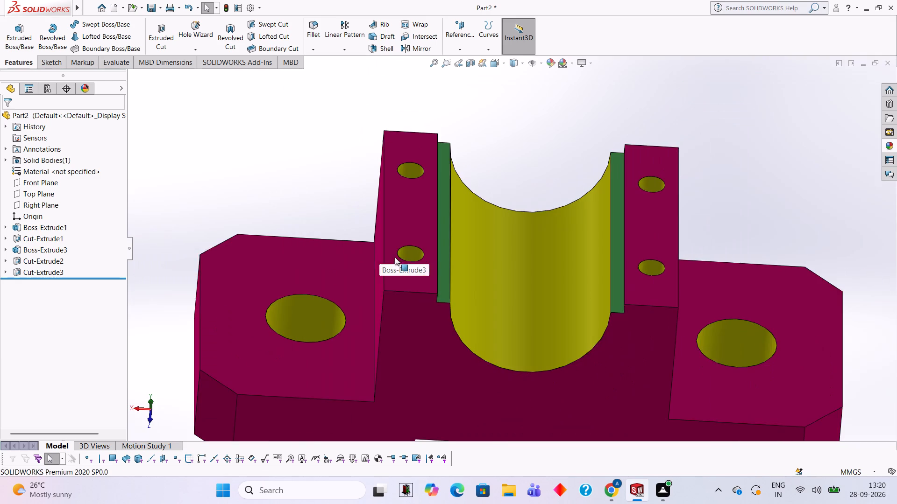
pyautogui.scroll(1, 395, 257)
pyautogui.scroll(1, 763, 295)
pyautogui.moveTo(762, 232); pyautogui.dragTo(749, 189, button='middle')
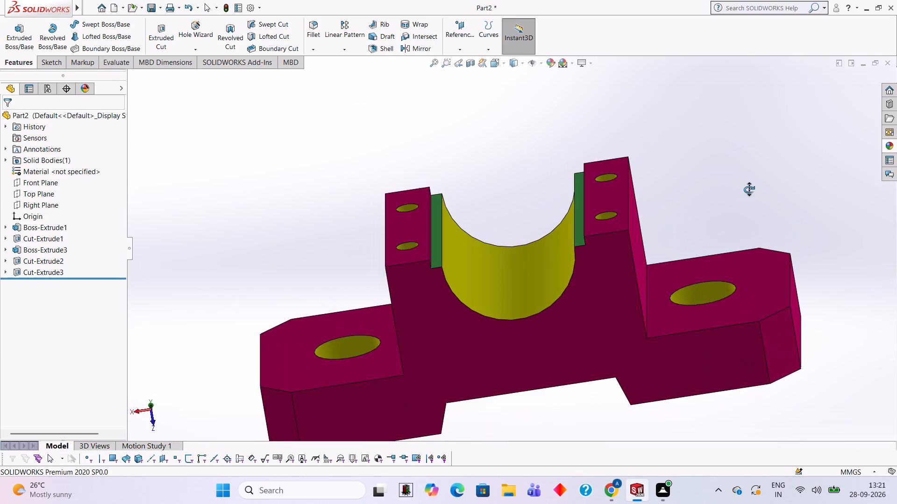
pyautogui.moveTo(749, 189); pyautogui.dragTo(746, 264, button='middle')
pyautogui.scroll(-2, 629, 243)
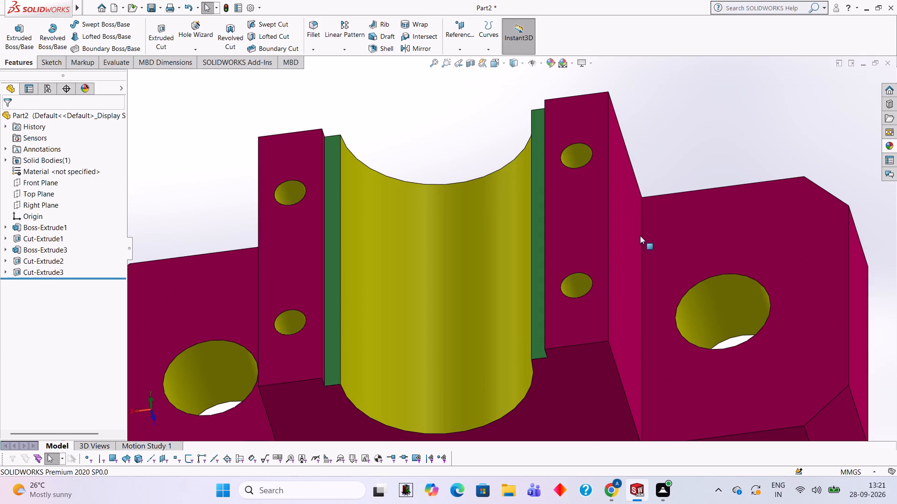
pyautogui.click(896, 142)
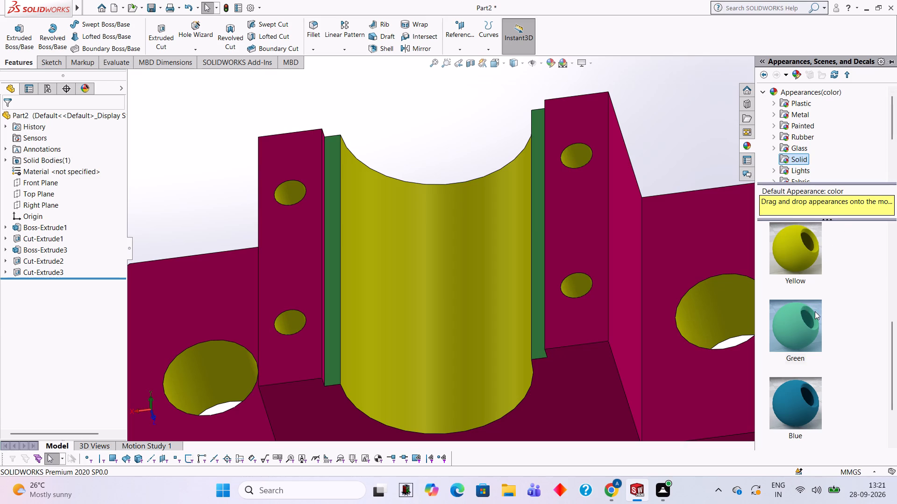
pyautogui.scroll(-4, 815, 311)
pyautogui.moveTo(805, 320); pyautogui.dragTo(708, 284)
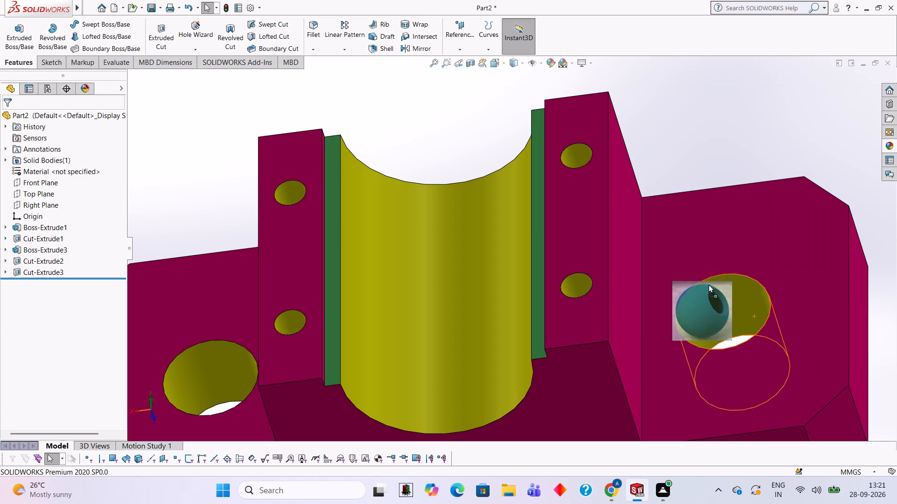
pyautogui.moveTo(708, 284); pyautogui.dragTo(587, 203)
pyautogui.click(587, 203)
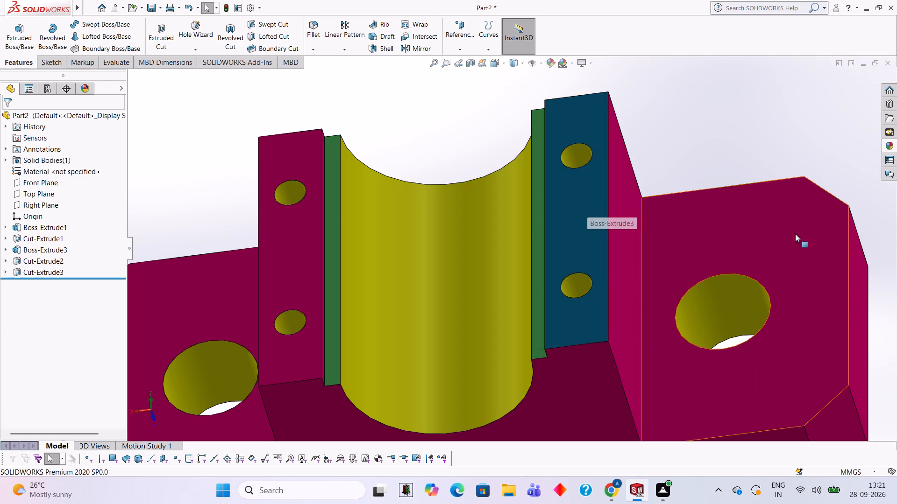
# Apply the solid Blue appearance to the drilled boss-top face on the positive-X side of the recess.
pyautogui.scroll(-2, 284, 249)
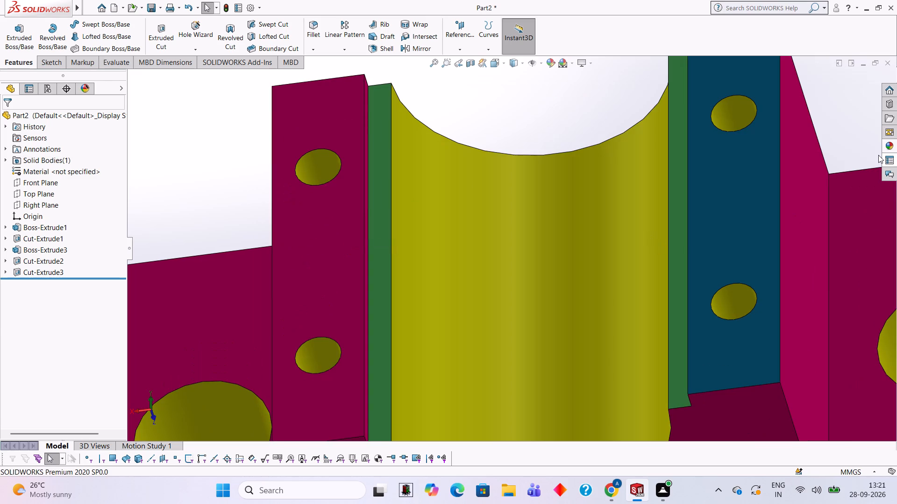
pyautogui.click(896, 147)
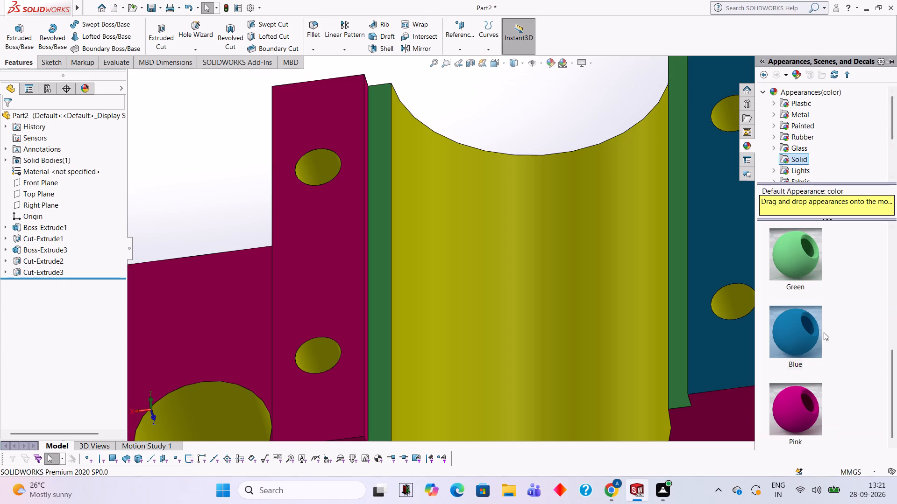
pyautogui.scroll(-5, 823, 326)
pyautogui.scroll(6, 816, 328)
pyautogui.scroll(-5, 810, 331)
pyautogui.moveTo(797, 338); pyautogui.dragTo(338, 224)
pyautogui.click(338, 224)
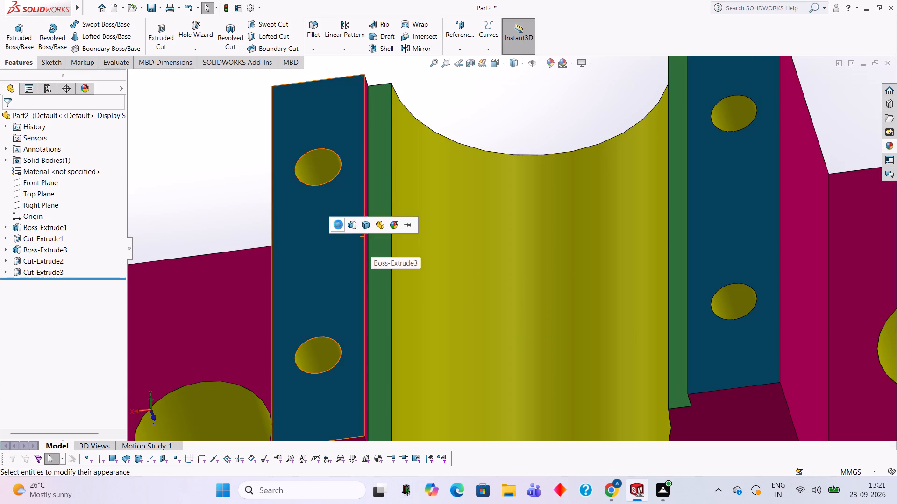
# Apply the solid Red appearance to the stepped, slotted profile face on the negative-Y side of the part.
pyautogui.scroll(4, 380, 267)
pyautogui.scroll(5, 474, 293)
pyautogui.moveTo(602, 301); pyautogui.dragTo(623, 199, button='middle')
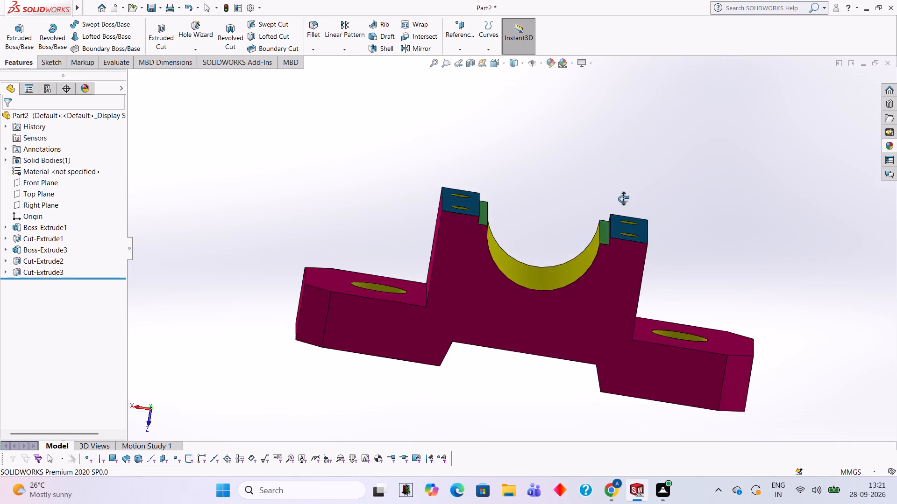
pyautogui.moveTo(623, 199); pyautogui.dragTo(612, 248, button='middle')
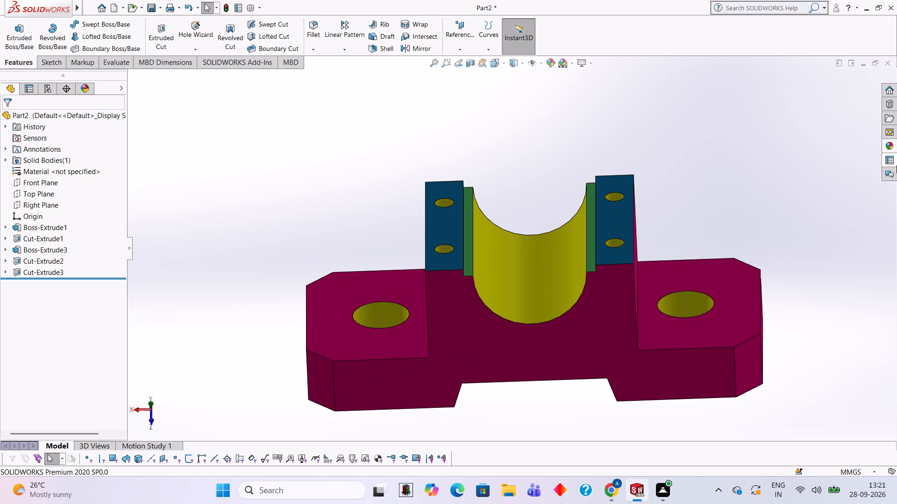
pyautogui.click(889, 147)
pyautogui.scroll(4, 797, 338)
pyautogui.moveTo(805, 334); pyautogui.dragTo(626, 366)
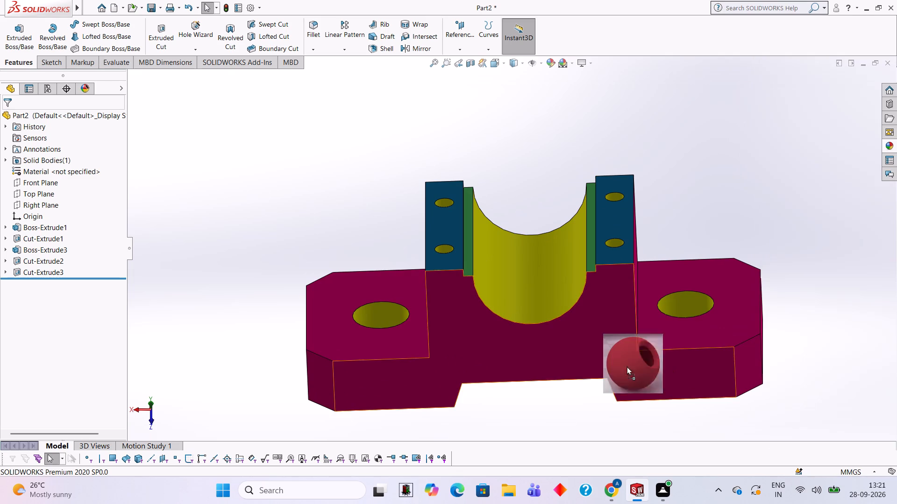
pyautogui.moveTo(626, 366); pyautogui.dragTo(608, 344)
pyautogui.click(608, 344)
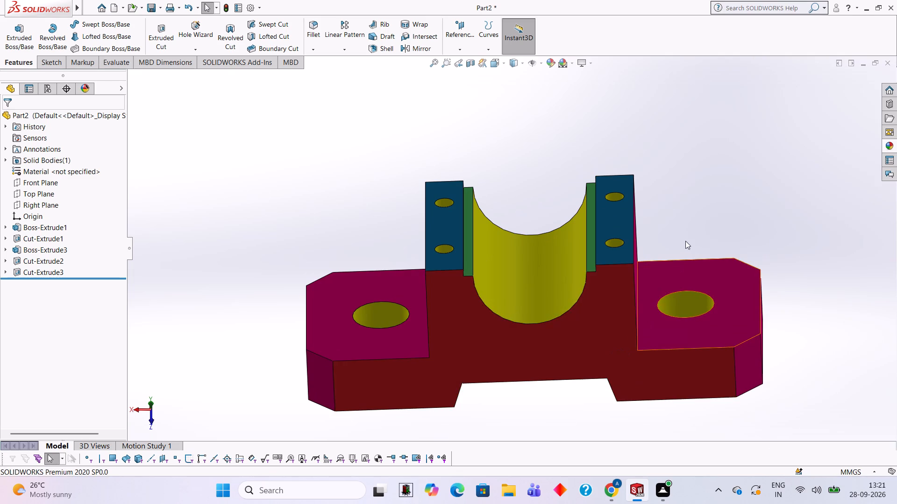
# Apply the solid Orange appearance to only the stepped, slotted profile face on the negative-Y side.
pyautogui.moveTo(706, 204); pyautogui.dragTo(712, 189, button='middle')
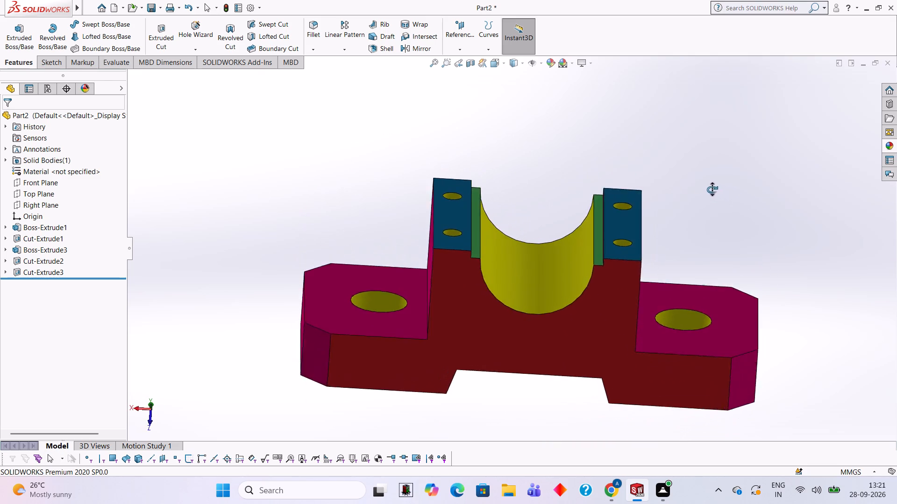
pyautogui.moveTo(712, 189); pyautogui.dragTo(716, 199, button='middle')
pyautogui.moveTo(823, 341); pyautogui.dragTo(792, 325, button='middle')
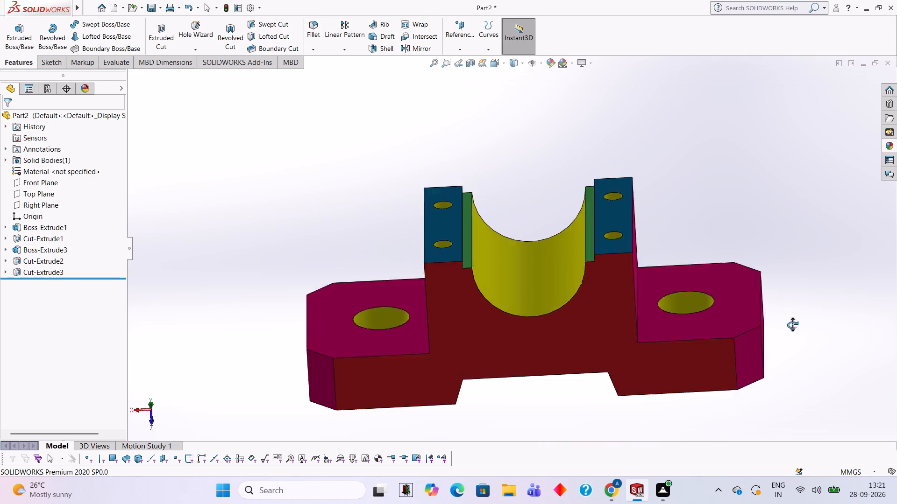
pyautogui.moveTo(792, 325); pyautogui.dragTo(775, 316, button='middle')
pyautogui.scroll(-3, 736, 231)
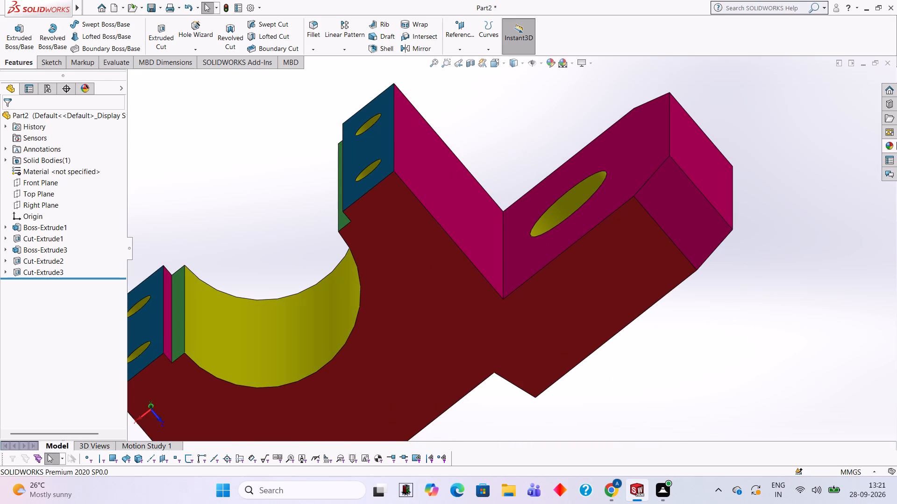
pyautogui.click(892, 144)
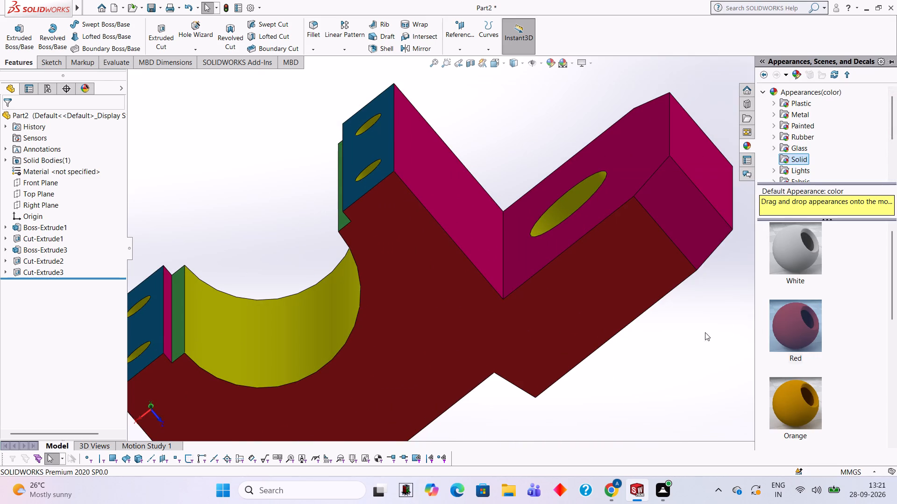
pyautogui.moveTo(812, 402); pyautogui.dragTo(560, 321)
pyautogui.click(560, 321)
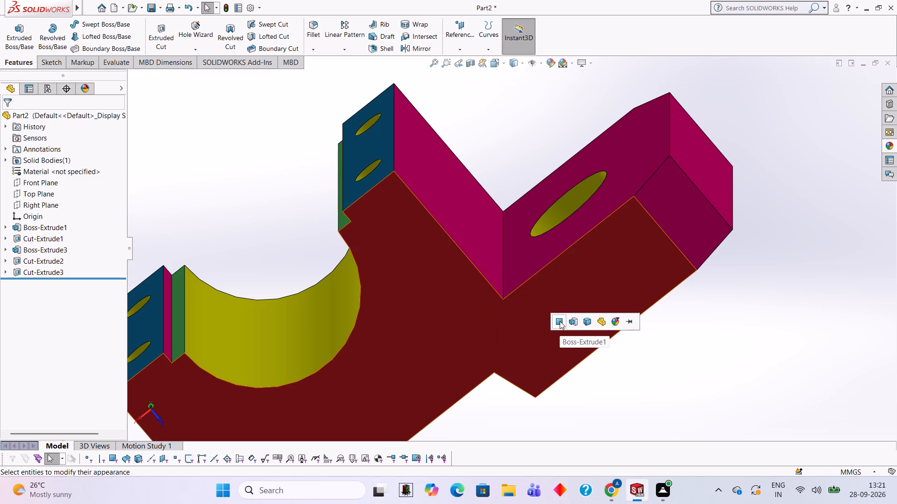
# Apply the solid Orange appearance to the base's corner chamfer face between its negative-X end and negative-Y side.
pyautogui.scroll(3, 592, 255)
pyautogui.scroll(3, 629, 249)
pyautogui.scroll(-3, 610, 242)
pyautogui.scroll(-2, 532, 244)
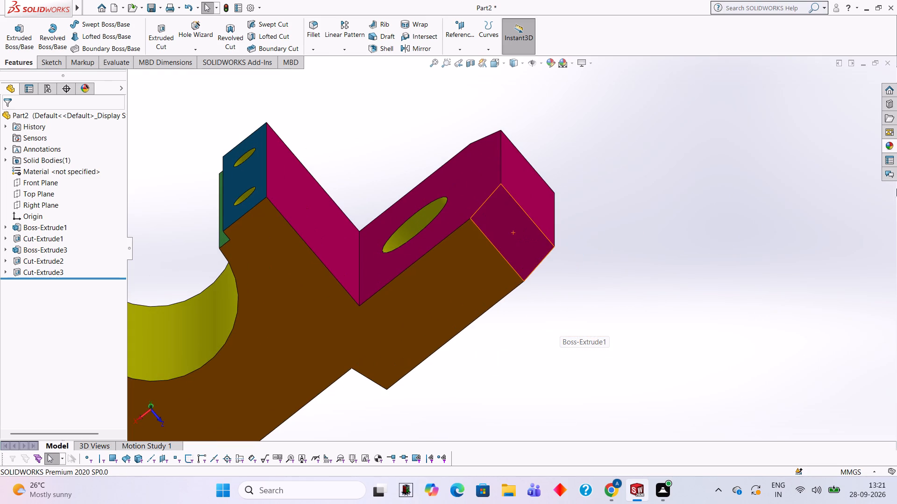
pyautogui.click(896, 143)
pyautogui.moveTo(795, 394); pyautogui.dragTo(513, 209)
pyautogui.click(513, 209)
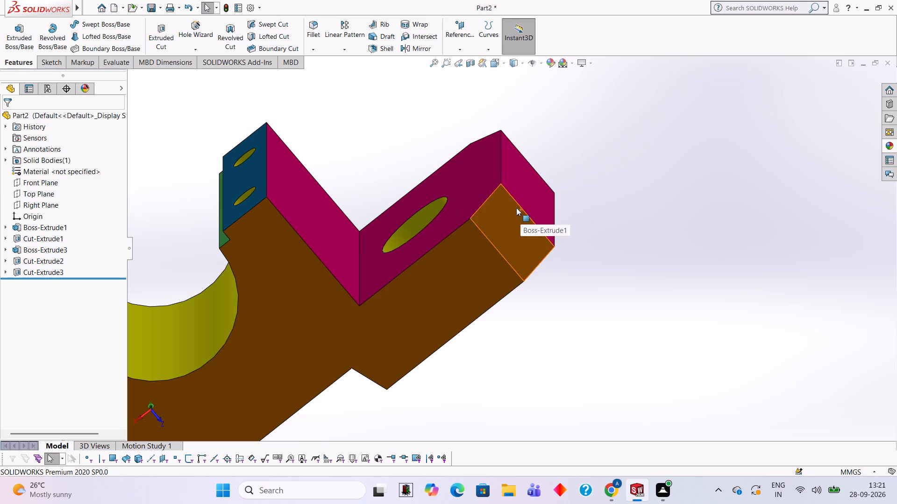
# Apply the solid Orange appearance to the flat end face of the base on the negative-X side.
pyautogui.moveTo(577, 151); pyautogui.dragTo(513, 259, button='middle')
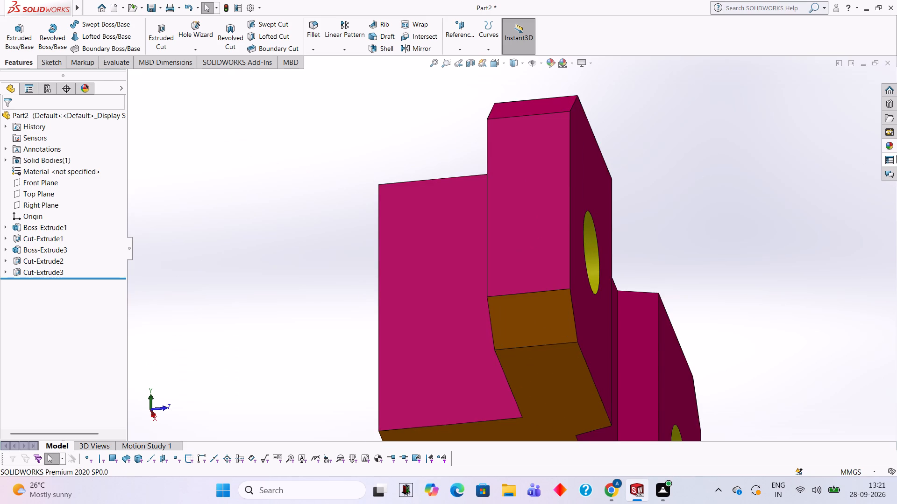
pyautogui.click(889, 146)
pyautogui.moveTo(800, 384); pyautogui.dragTo(548, 197)
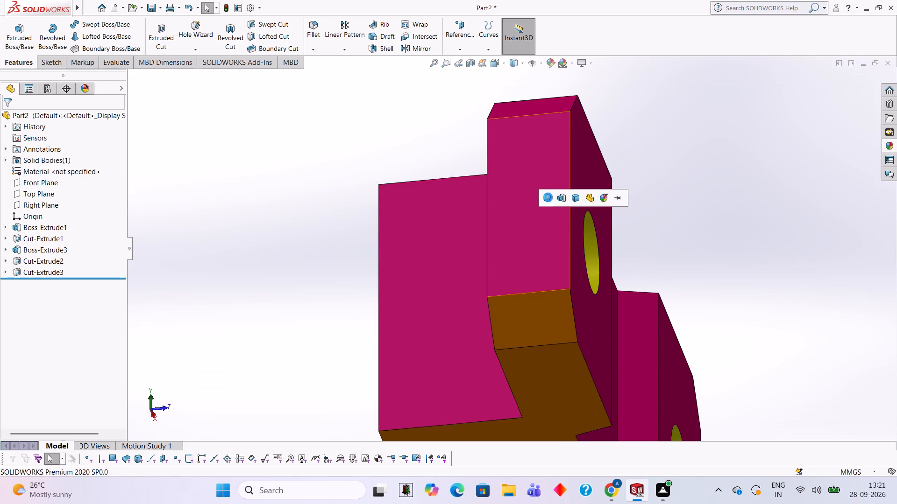
pyautogui.click(548, 197)
# Apply the solid Orange appearance to the base's corner chamfer face between its positive-X end and negative-Y side.
pyautogui.scroll(5, 548, 197)
pyautogui.moveTo(580, 249); pyautogui.dragTo(687, 217, button='middle')
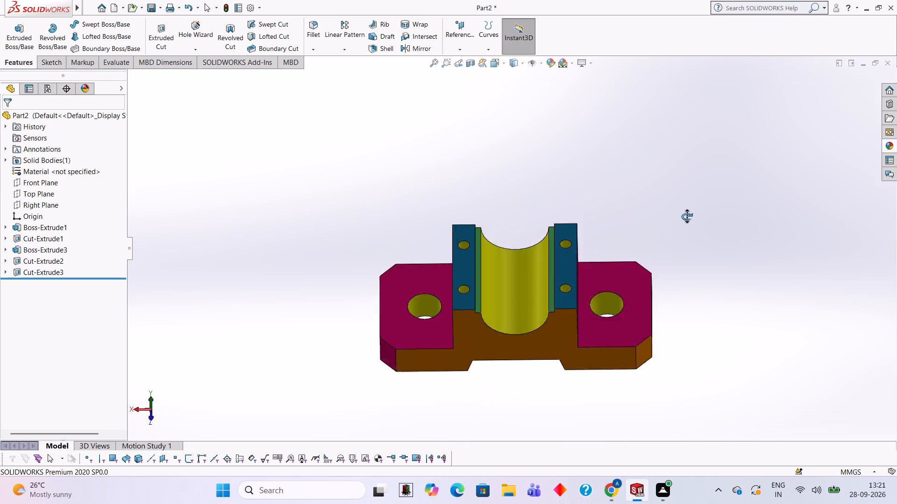
pyautogui.moveTo(687, 217); pyautogui.dragTo(709, 219, button='middle')
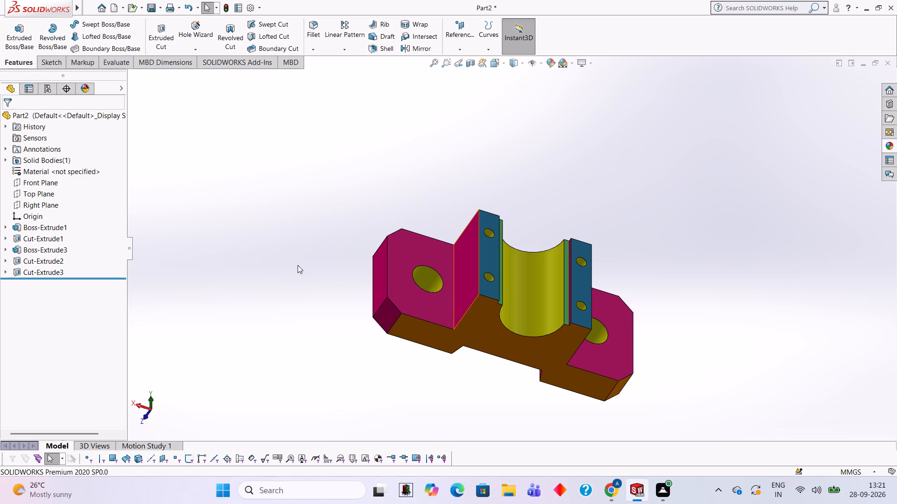
pyautogui.moveTo(300, 266); pyautogui.dragTo(312, 262, button='middle')
pyautogui.scroll(-3, 335, 271)
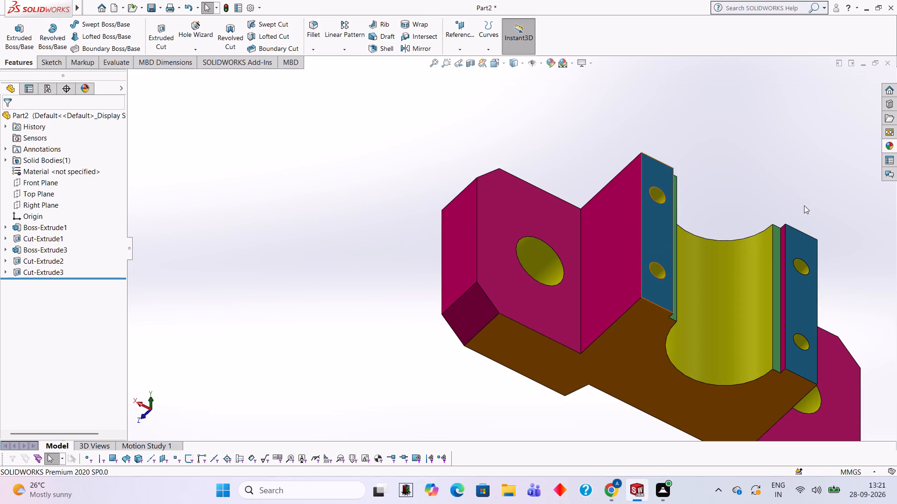
pyautogui.click(887, 147)
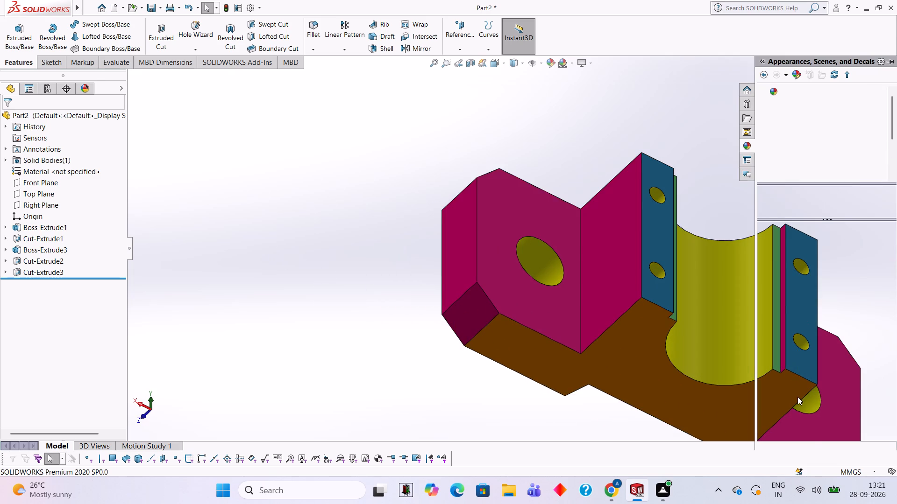
pyautogui.moveTo(797, 397); pyautogui.dragTo(470, 304)
pyautogui.click(470, 304)
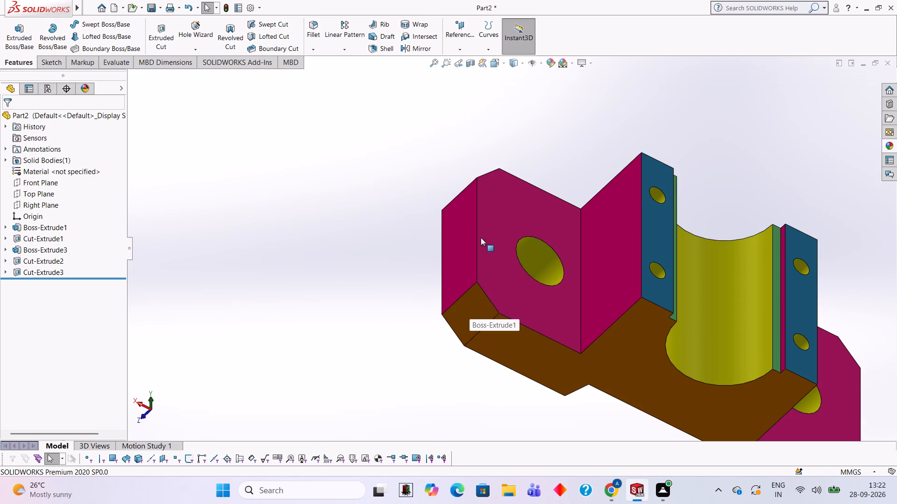
# Apply the solid Orange appearance to the flat end face of the base on the positive-X side.
pyautogui.moveTo(501, 206); pyautogui.dragTo(532, 251, button='middle')
pyautogui.scroll(-2, 515, 250)
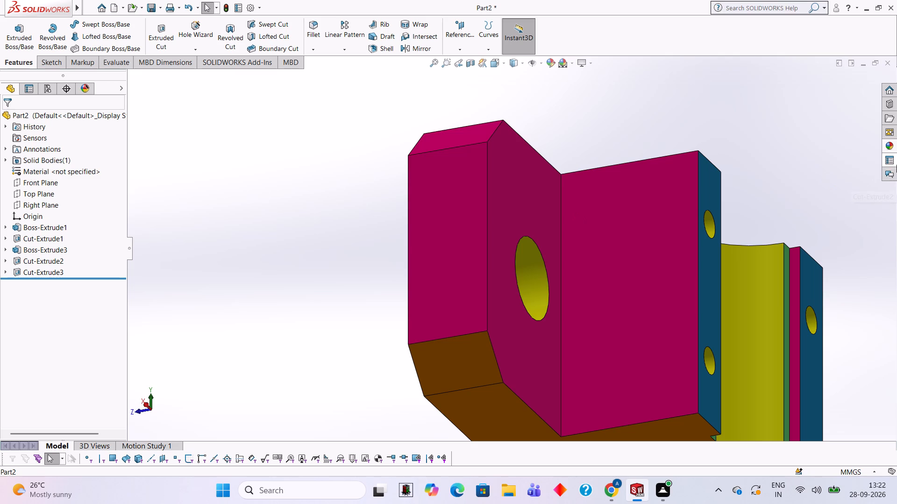
pyautogui.click(888, 147)
pyautogui.moveTo(803, 396); pyautogui.dragTo(644, 361)
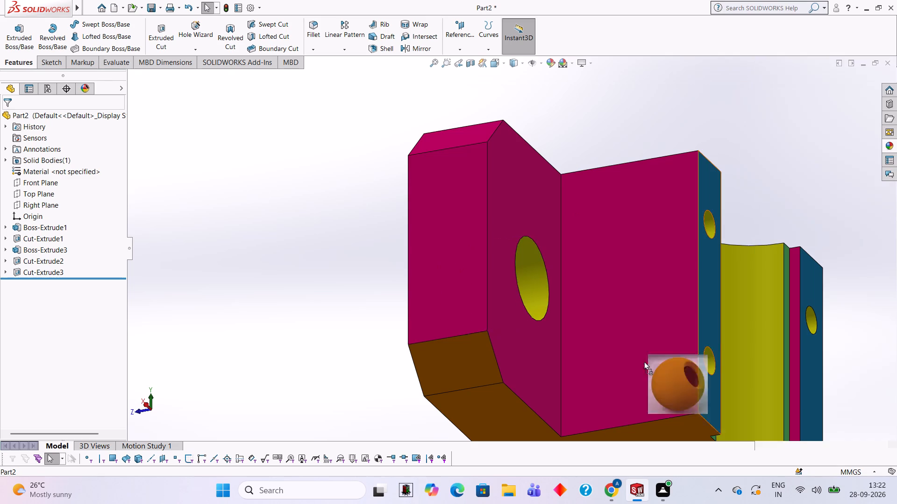
pyautogui.moveTo(644, 361); pyautogui.dragTo(453, 235)
pyautogui.click(450, 237)
# Apply the solid Orange appearance to the base's corner chamfer face between its positive-X end and positive-Y side.
pyautogui.moveTo(463, 164); pyautogui.dragTo(462, 283, button='middle')
pyautogui.scroll(-1, 467, 121)
pyautogui.scroll(3, 467, 121)
pyautogui.scroll(-2, 604, 99)
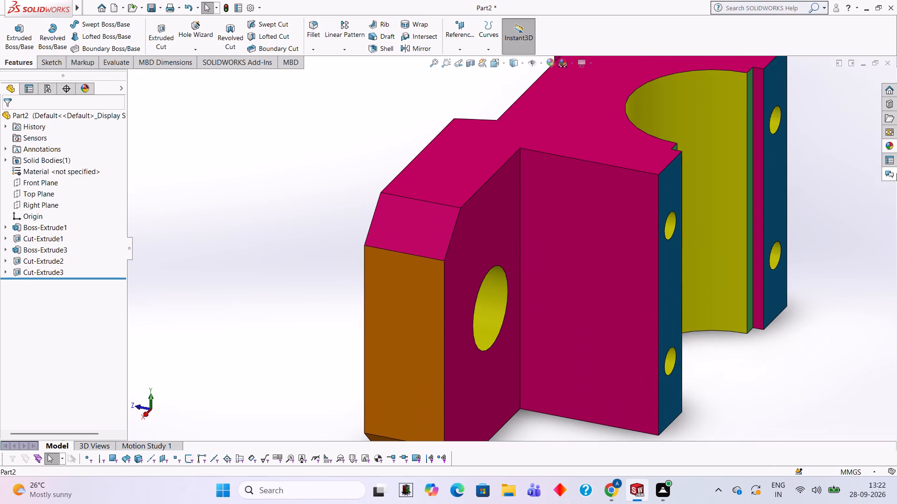
pyautogui.click(890, 147)
pyautogui.moveTo(799, 390); pyautogui.dragTo(434, 238)
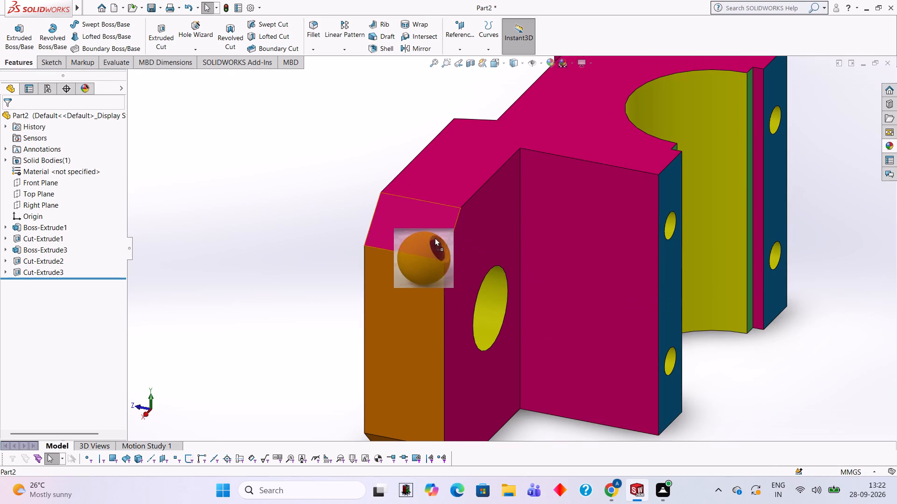
pyautogui.moveTo(434, 238); pyautogui.dragTo(426, 215)
pyautogui.click(426, 215)
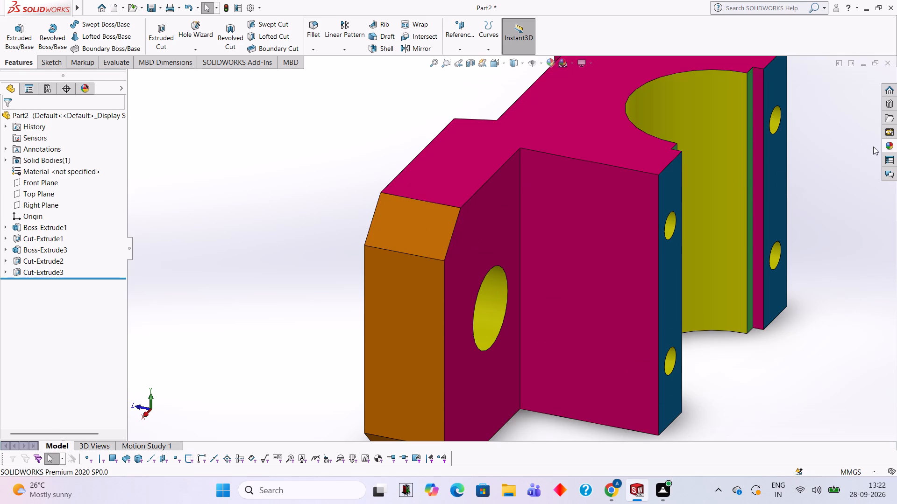
# Apply the solid Orange appearance to the stepped, slotted profile face on the positive-Y side of the part.
pyautogui.click(889, 146)
pyautogui.moveTo(790, 401); pyautogui.dragTo(571, 132)
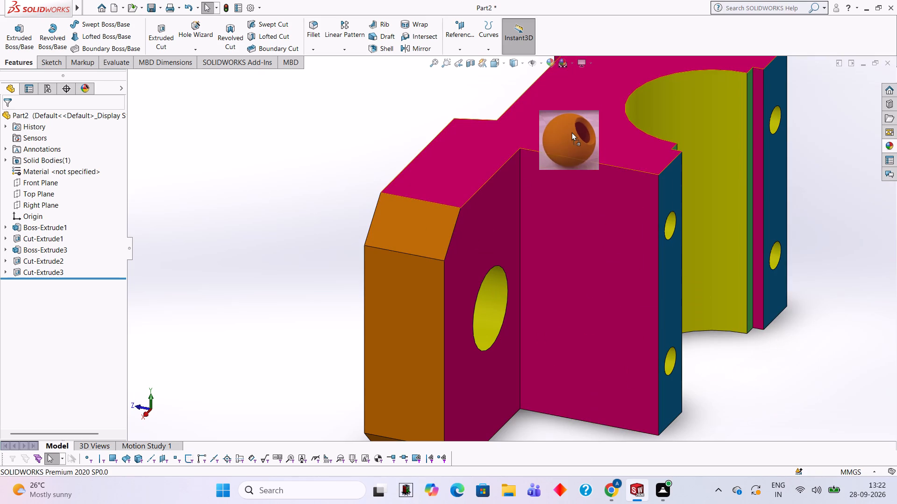
pyautogui.moveTo(571, 132); pyautogui.dragTo(572, 119)
pyautogui.click(572, 119)
# Apply the solid Green appearance to the narrow inner wall between the positive-X boss-top face and its adjacent green step.
pyautogui.scroll(5, 574, 119)
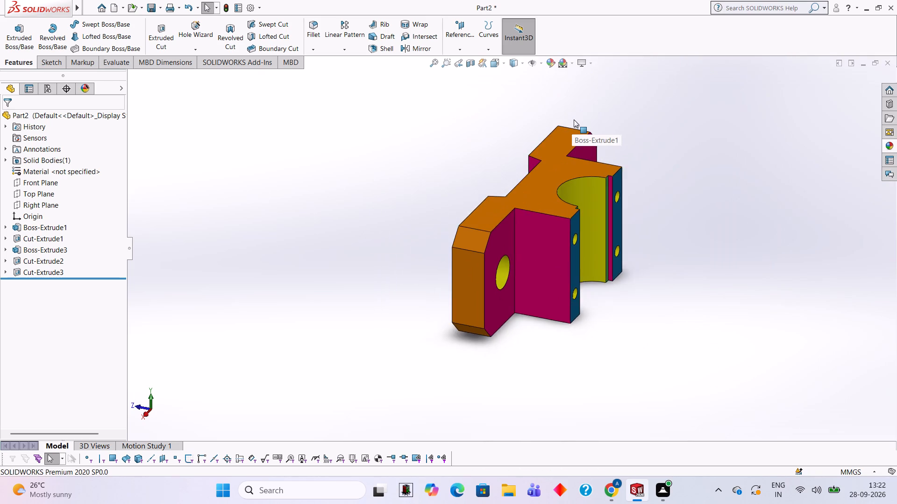
pyautogui.scroll(-2, 574, 119)
pyautogui.moveTo(751, 251); pyautogui.dragTo(742, 224, button='middle')
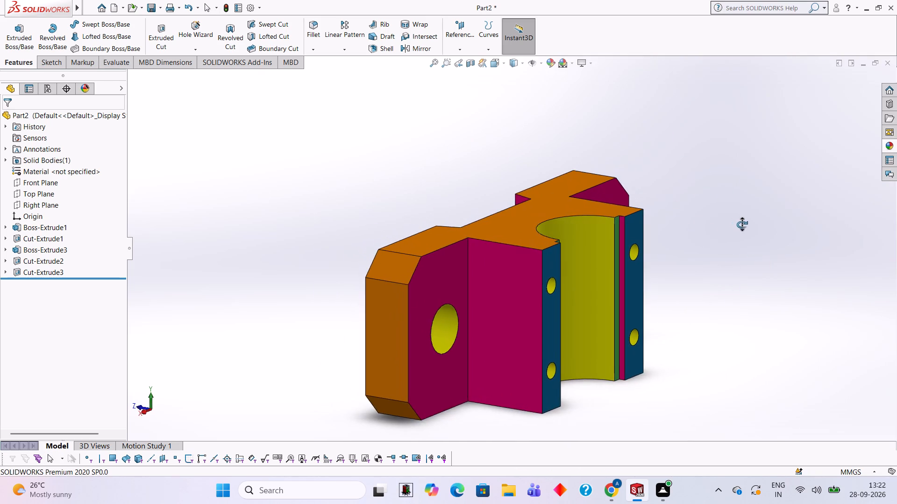
pyautogui.moveTo(742, 224); pyautogui.dragTo(605, 165, button='middle')
pyautogui.scroll(-3, 492, 283)
pyautogui.scroll(-1, 442, 268)
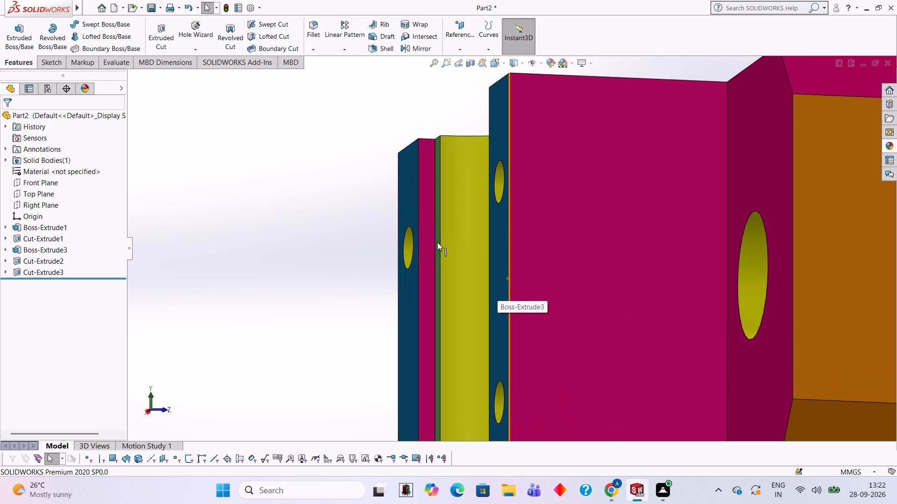
pyautogui.scroll(-3, 437, 242)
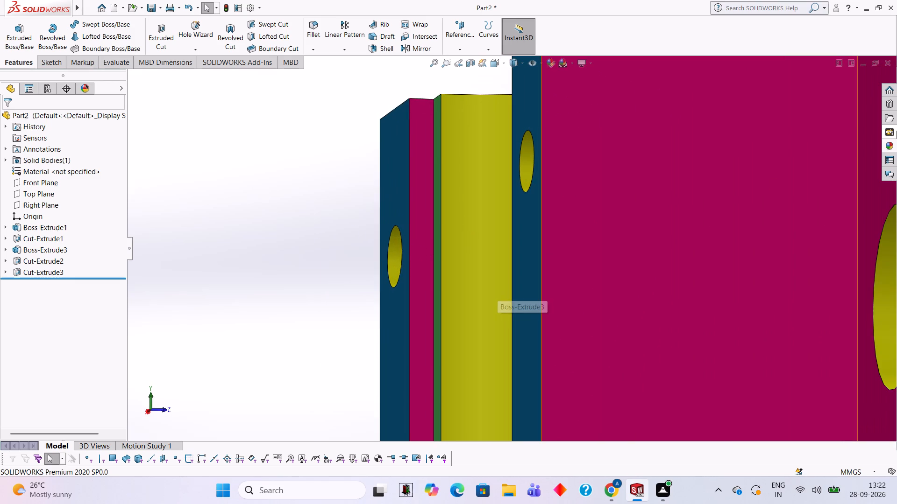
pyautogui.click(893, 142)
pyautogui.scroll(-1, 824, 338)
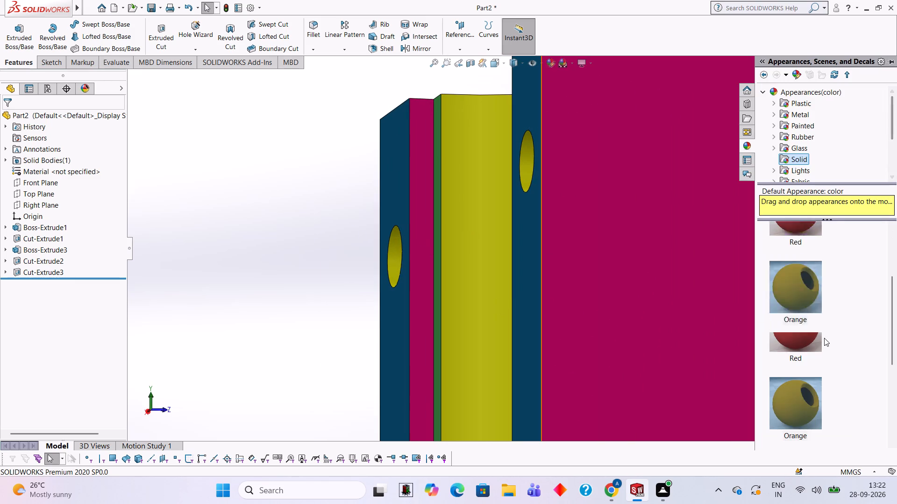
pyautogui.scroll(-1, 824, 338)
pyautogui.moveTo(803, 331); pyautogui.dragTo(431, 314)
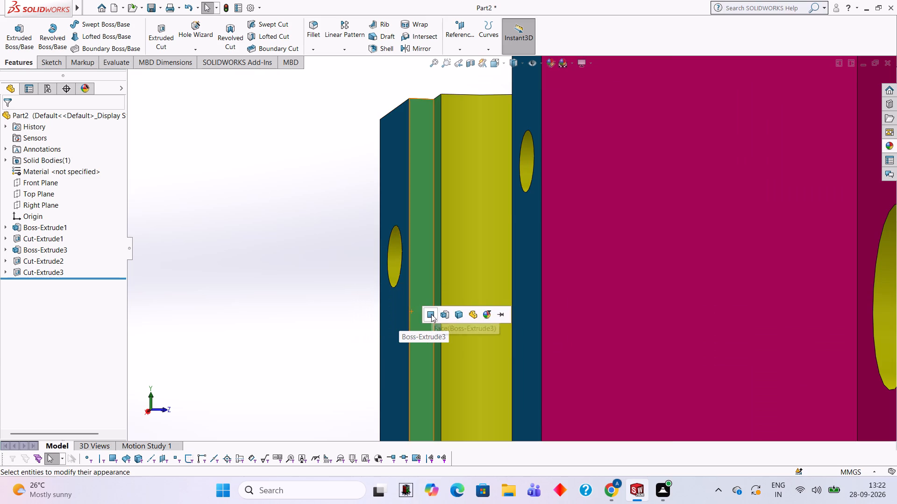
pyautogui.click(431, 314)
pyautogui.scroll(3, 431, 314)
pyautogui.moveTo(442, 305); pyautogui.dragTo(625, 291, button='middle')
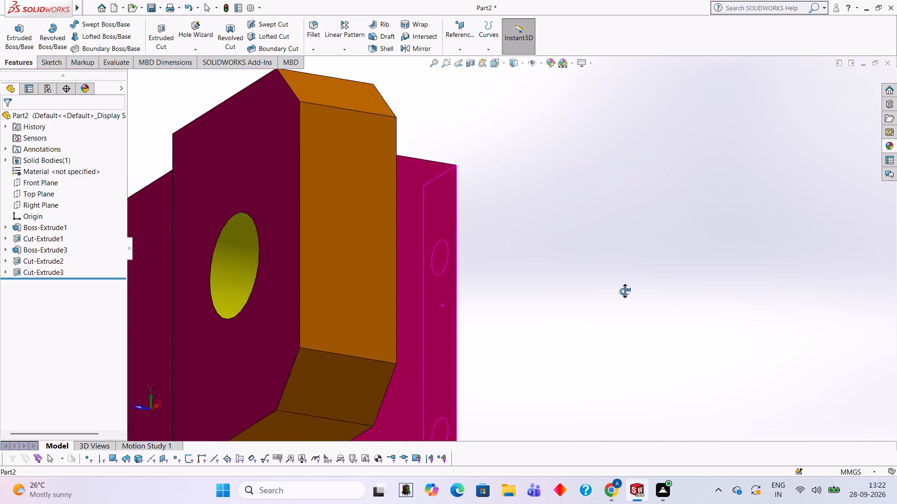
# Apply the solid Green appearance to the narrow inner wall between the negative-X boss-top face and its adjacent green step.
pyautogui.moveTo(625, 291); pyautogui.dragTo(588, 322, button='middle')
pyautogui.scroll(-2, 555, 321)
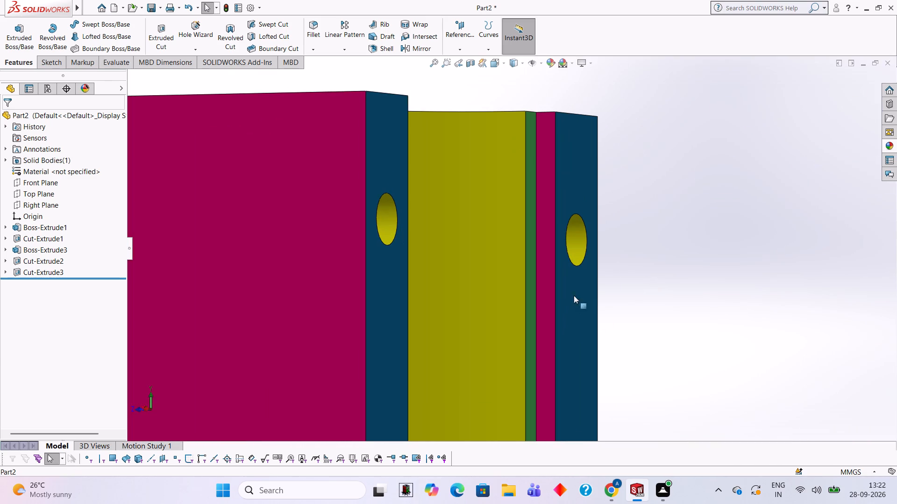
pyautogui.click(894, 143)
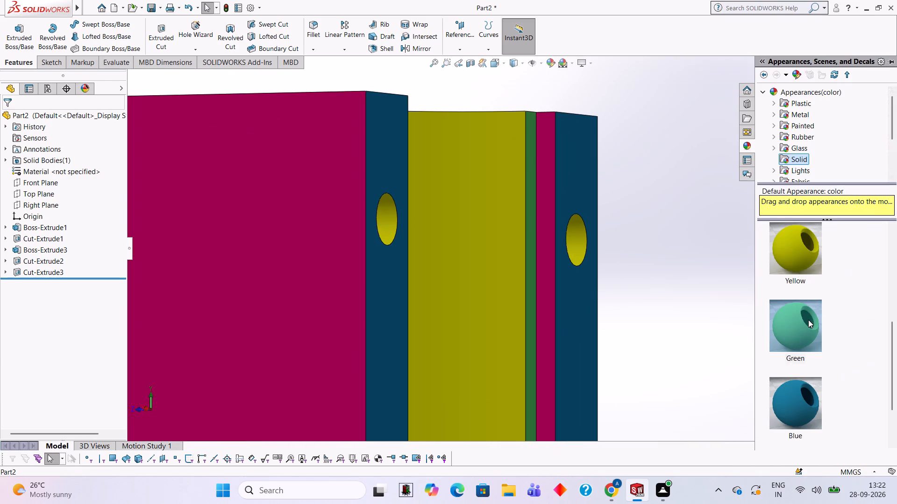
pyautogui.moveTo(808, 320); pyautogui.dragTo(553, 305)
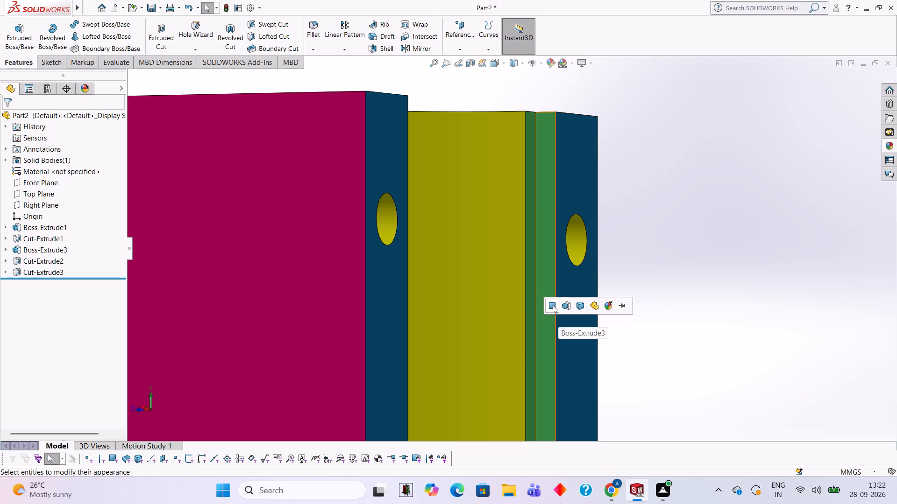
pyautogui.click(553, 305)
# Examine the coloured part from all sides, checking the base, boss, bore, holes and underside slot faces.
pyautogui.scroll(4, 553, 305)
pyautogui.moveTo(684, 302); pyautogui.dragTo(618, 157, button='middle')
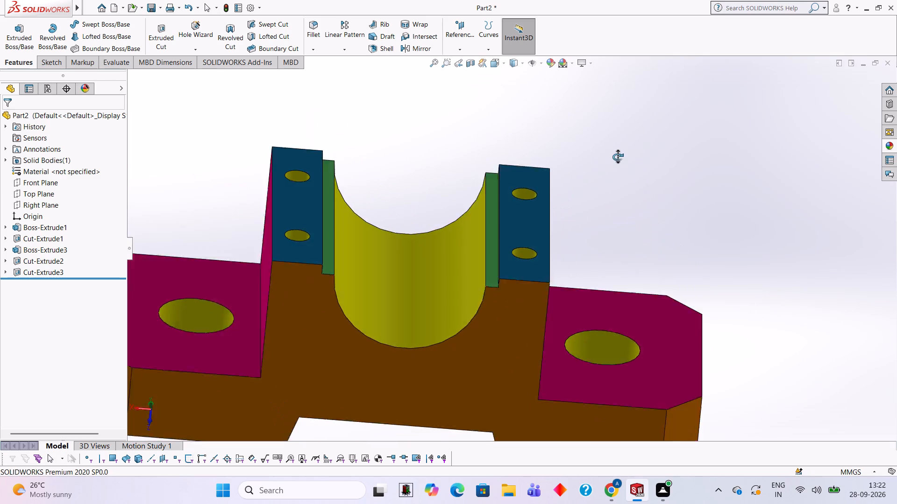
pyautogui.moveTo(618, 157); pyautogui.dragTo(610, 153, button='middle')
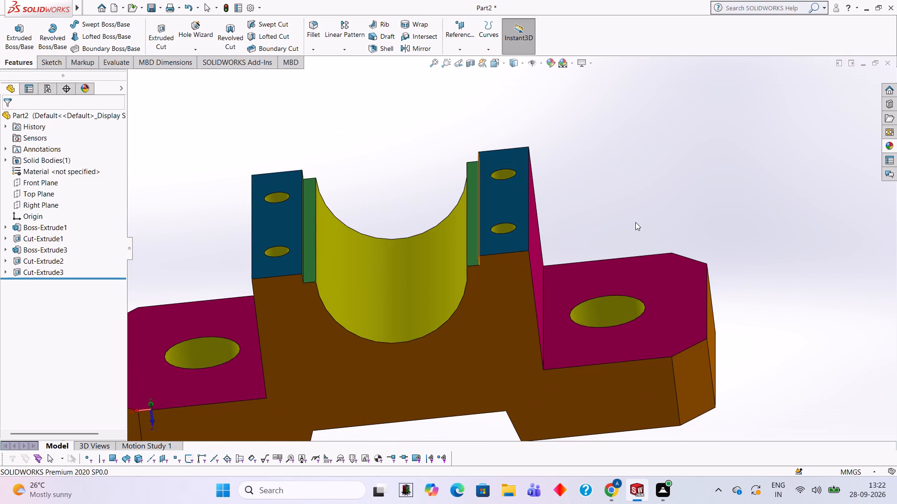
pyautogui.scroll(3, 646, 197)
pyautogui.scroll(-1, 323, 242)
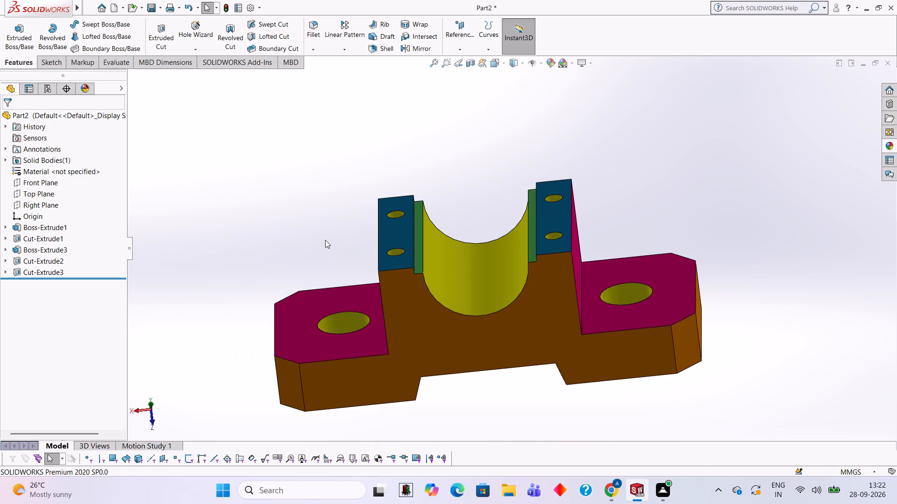
pyautogui.scroll(-1, 325, 240)
pyautogui.moveTo(551, 308); pyautogui.dragTo(584, 304, button='middle')
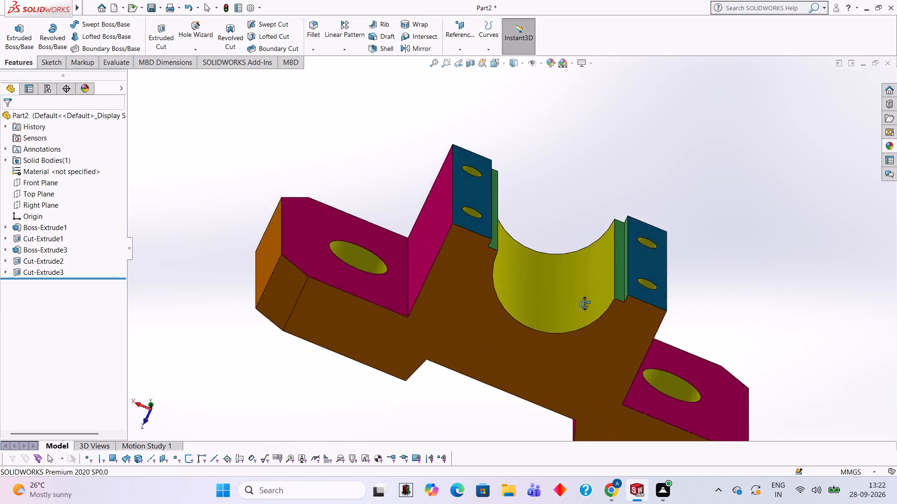
pyautogui.moveTo(584, 304); pyautogui.dragTo(541, 286, button='middle')
pyautogui.scroll(2, 525, 272)
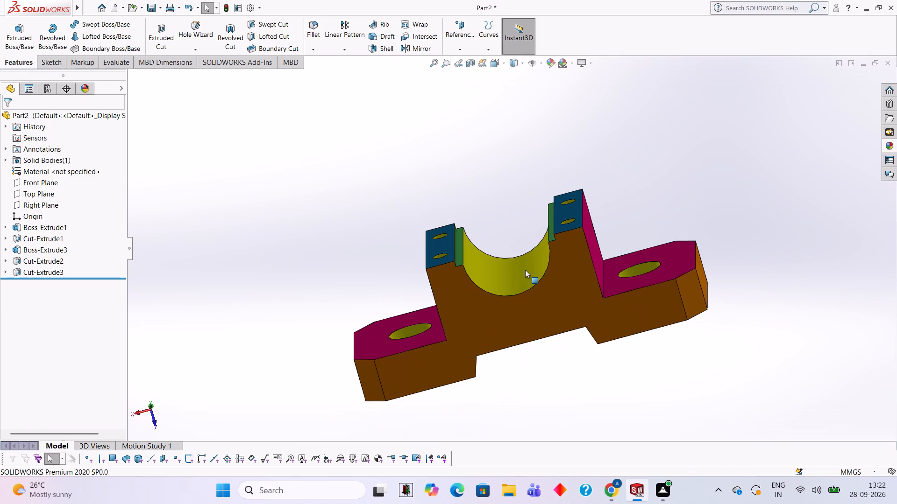
pyautogui.moveTo(647, 181); pyautogui.dragTo(653, 212, button='middle')
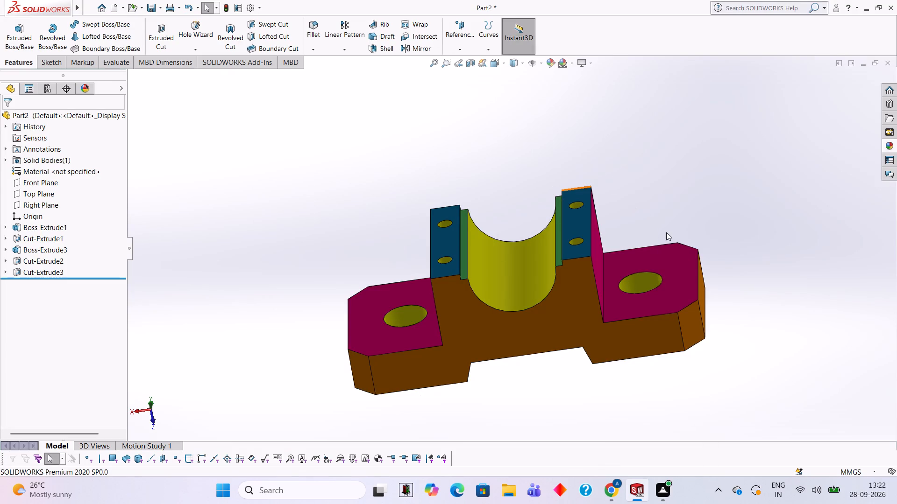
pyautogui.moveTo(668, 232); pyautogui.dragTo(670, 392, button='middle')
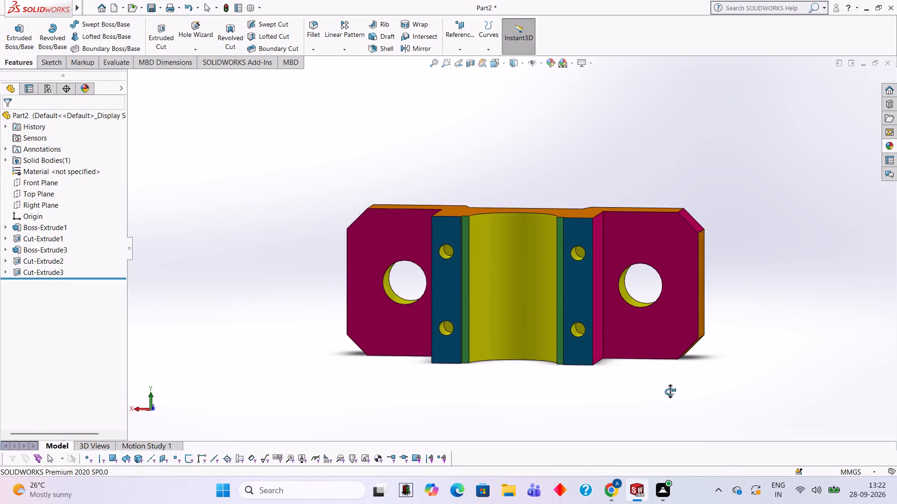
pyautogui.moveTo(670, 392); pyautogui.dragTo(896, 332, button='middle')
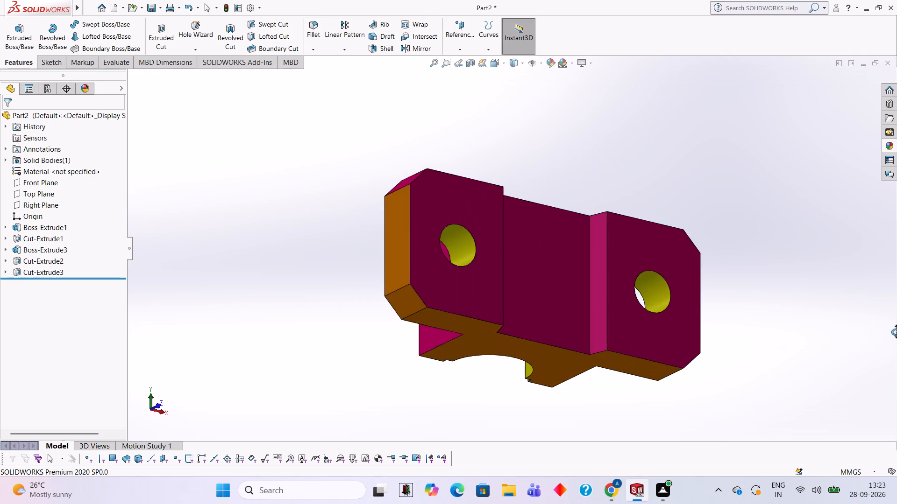
pyautogui.moveTo(896, 332); pyautogui.dragTo(679, 199, button='middle')
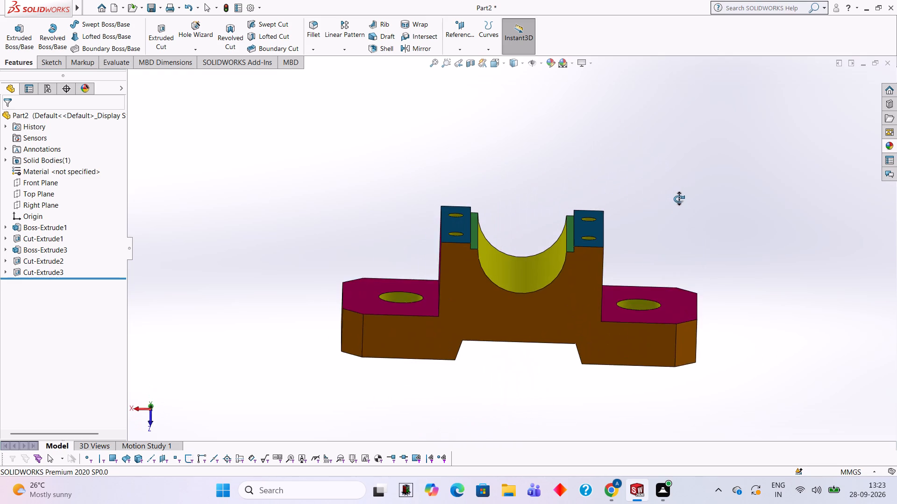
pyautogui.moveTo(679, 199); pyautogui.dragTo(675, 222, button='middle')
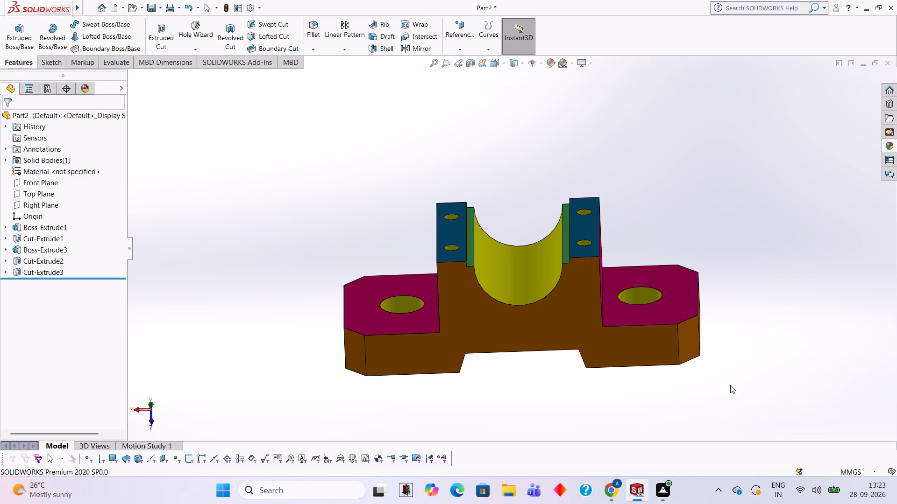
pyautogui.moveTo(751, 261); pyautogui.dragTo(874, 364, button='middle')
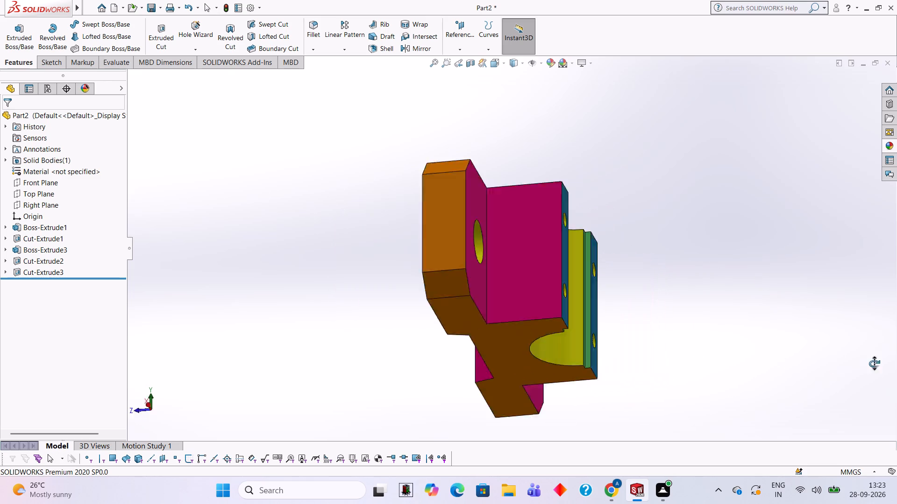
pyautogui.moveTo(874, 364); pyautogui.dragTo(738, 246, button='middle')
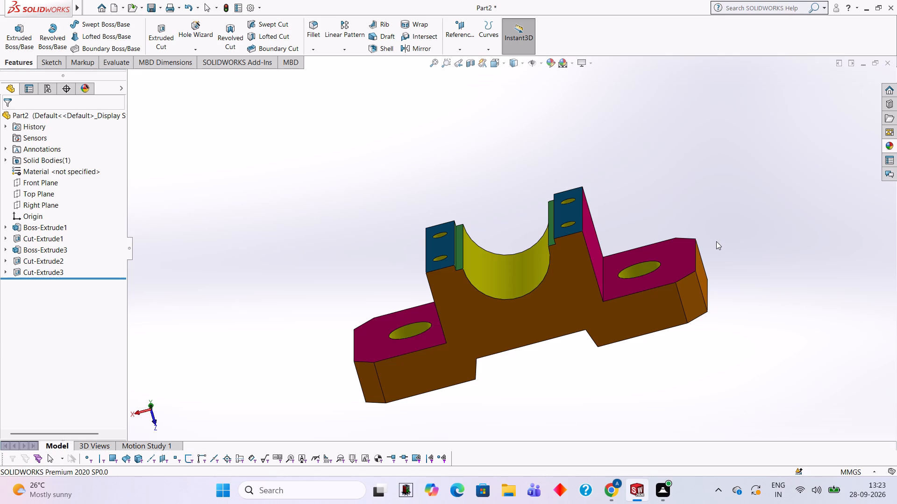
pyautogui.moveTo(727, 258); pyautogui.dragTo(763, 196, button='middle')
pyautogui.moveTo(732, 197); pyautogui.dragTo(701, 347, button='middle')
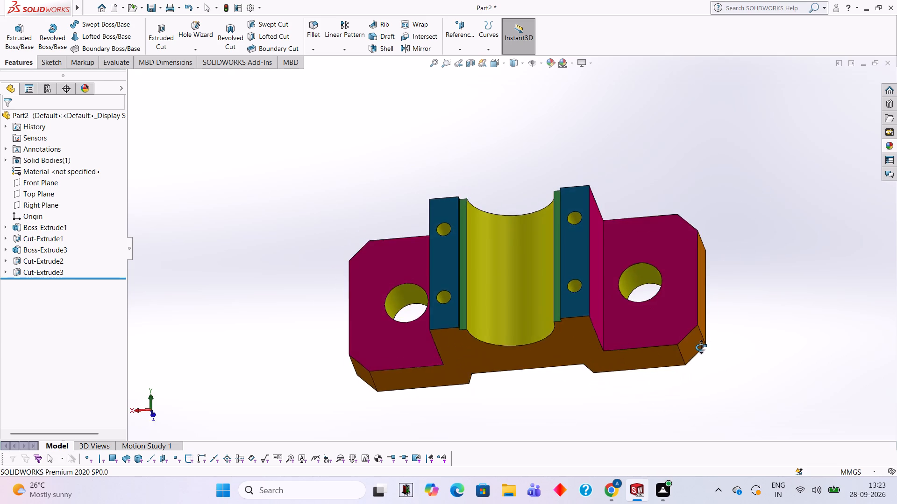
pyautogui.moveTo(701, 347); pyautogui.dragTo(727, 365, button='middle')
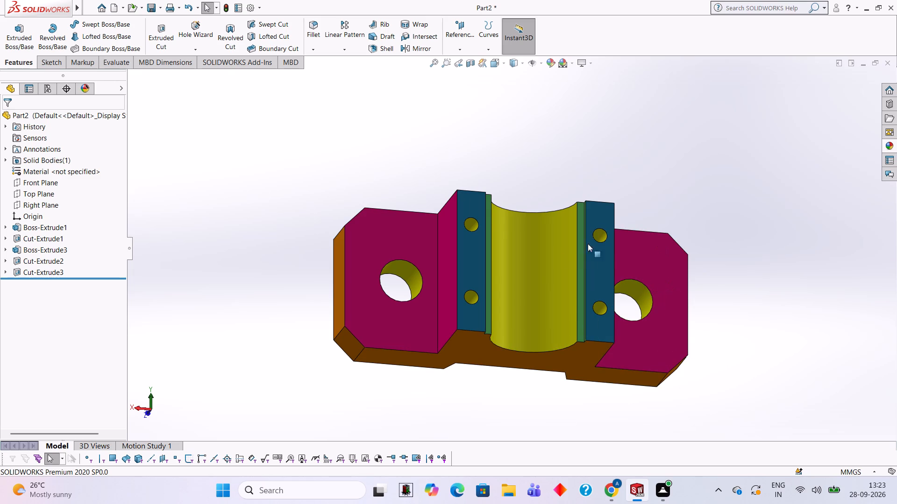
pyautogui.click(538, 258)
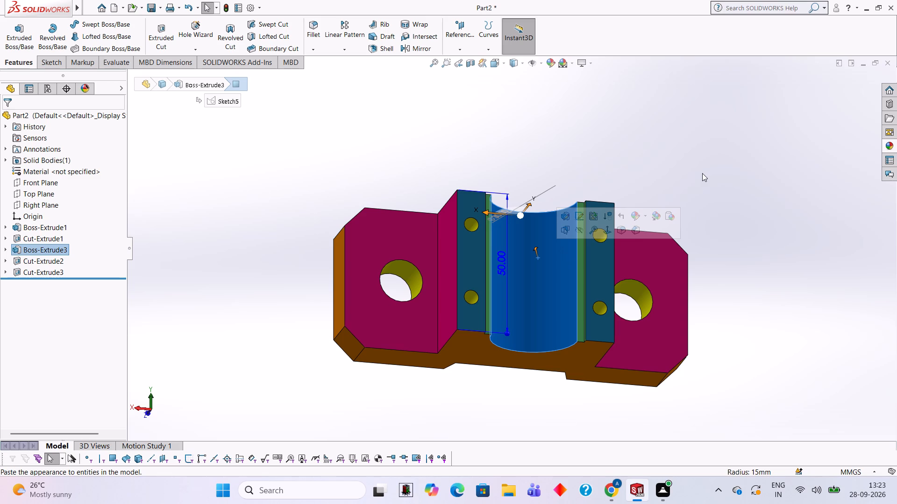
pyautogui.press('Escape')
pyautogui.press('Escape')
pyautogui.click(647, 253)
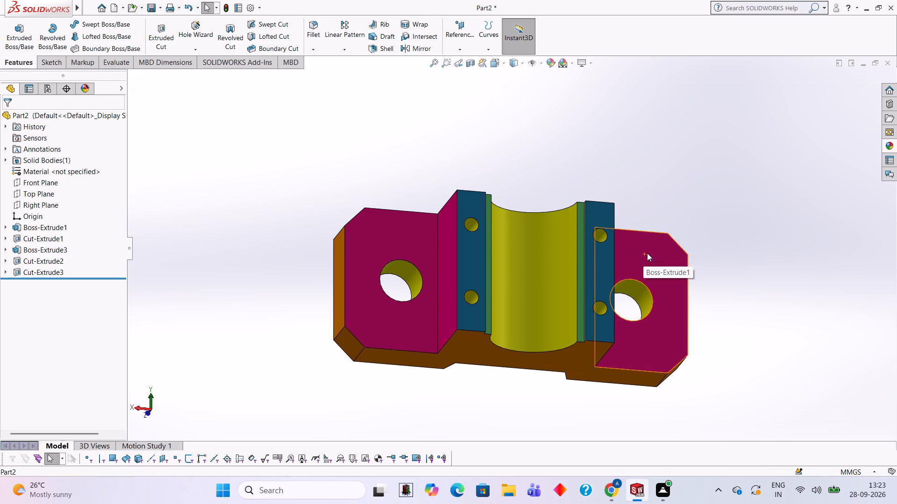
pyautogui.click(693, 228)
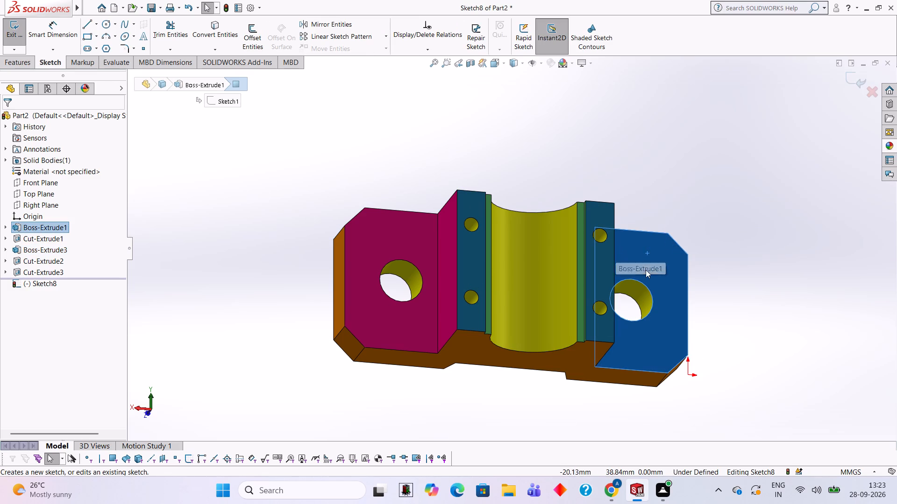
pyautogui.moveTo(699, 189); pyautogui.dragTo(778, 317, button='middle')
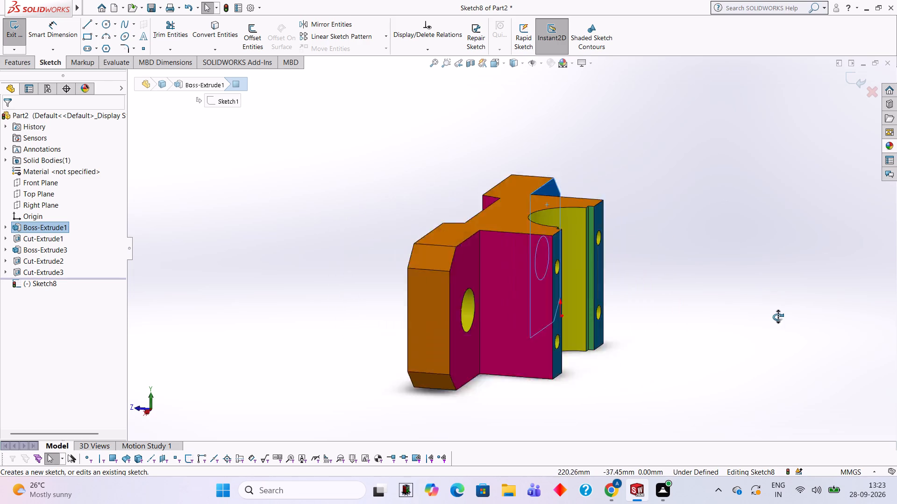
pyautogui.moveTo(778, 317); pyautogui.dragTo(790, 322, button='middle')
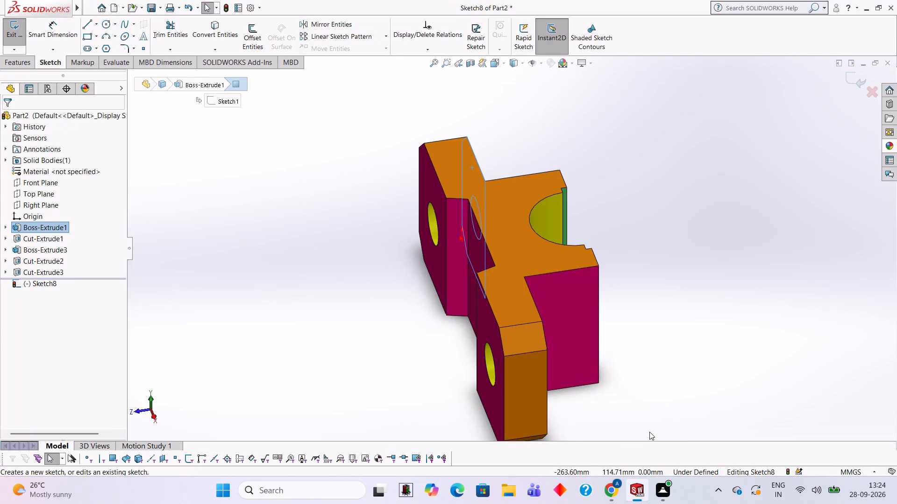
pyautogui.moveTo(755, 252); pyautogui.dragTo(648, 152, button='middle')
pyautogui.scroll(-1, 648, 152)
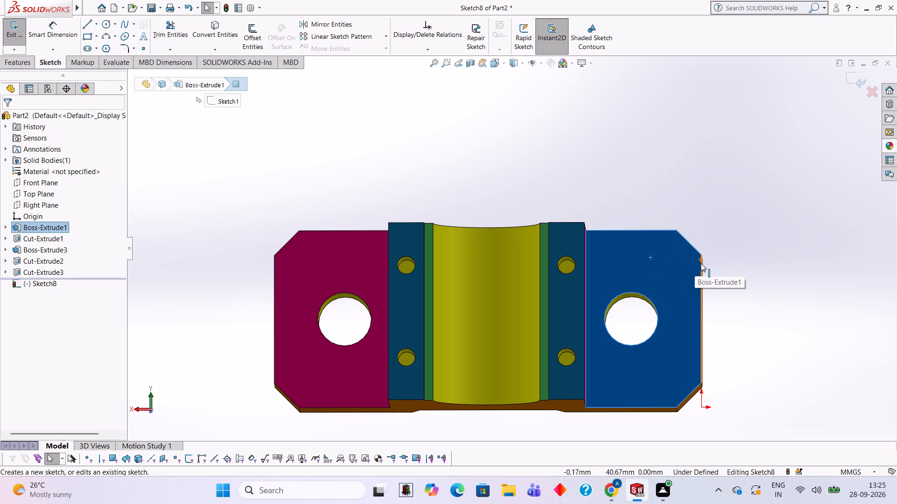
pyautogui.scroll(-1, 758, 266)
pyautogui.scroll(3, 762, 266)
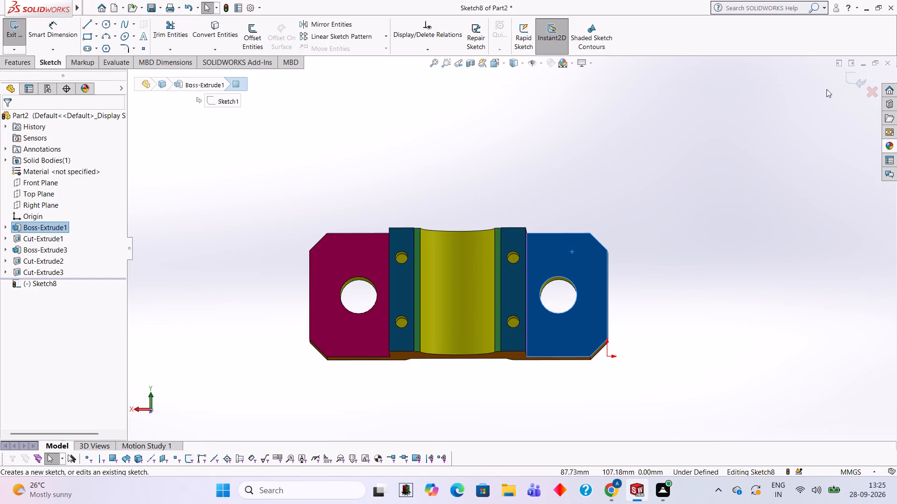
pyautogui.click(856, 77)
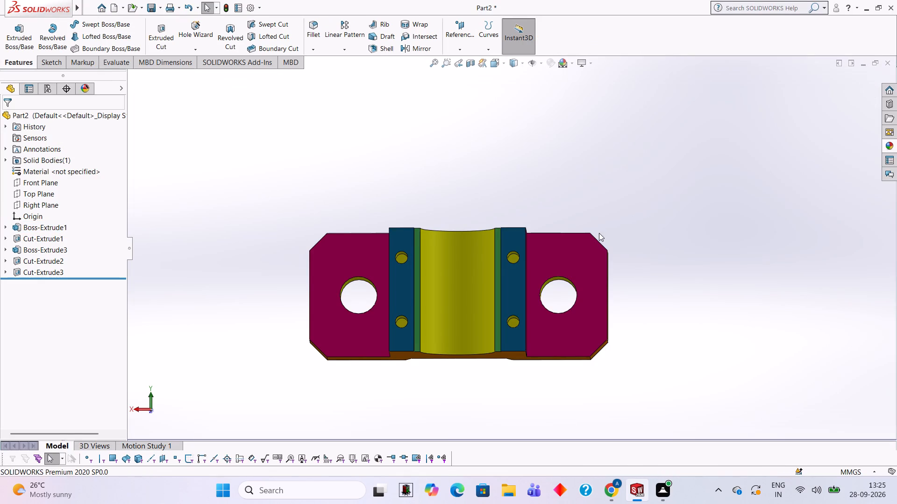
# Save the part in the Documents folder under the file name 002.
pyautogui.moveTo(599, 233); pyautogui.dragTo(594, 160, button='middle')
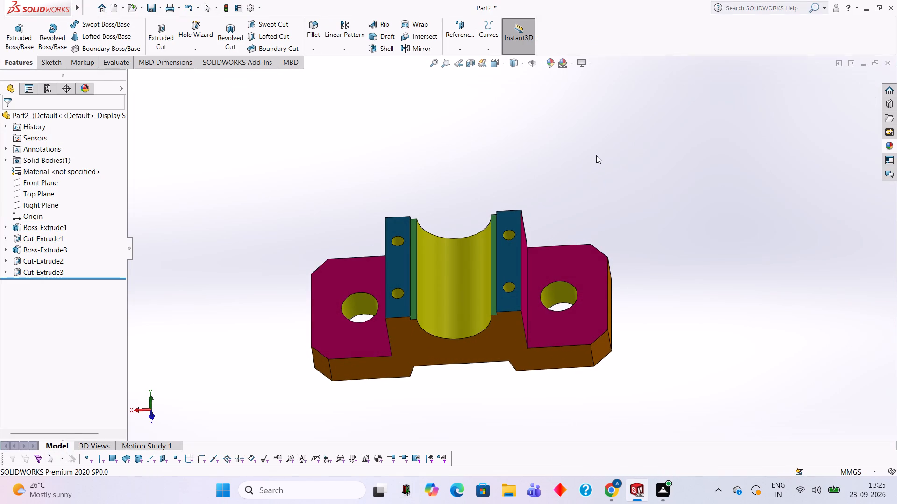
pyautogui.hotkey('ctrl', 's')
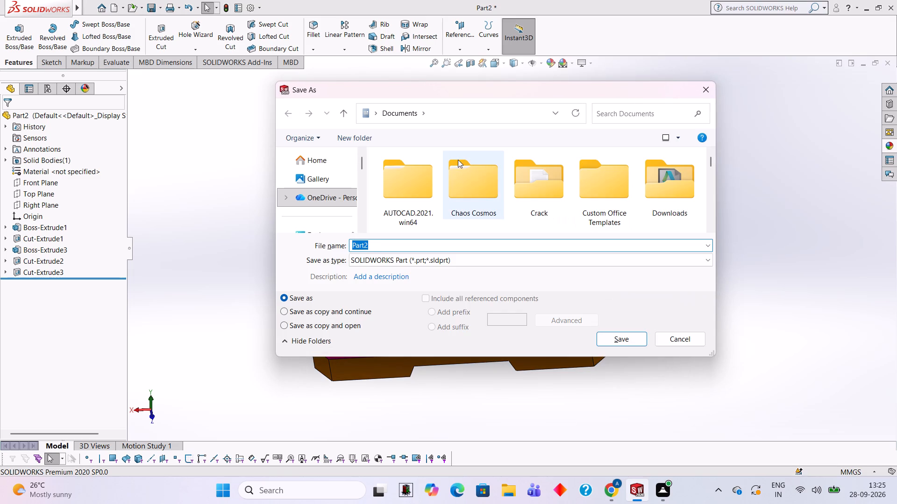
pyautogui.write('002')
pyautogui.press('Return')
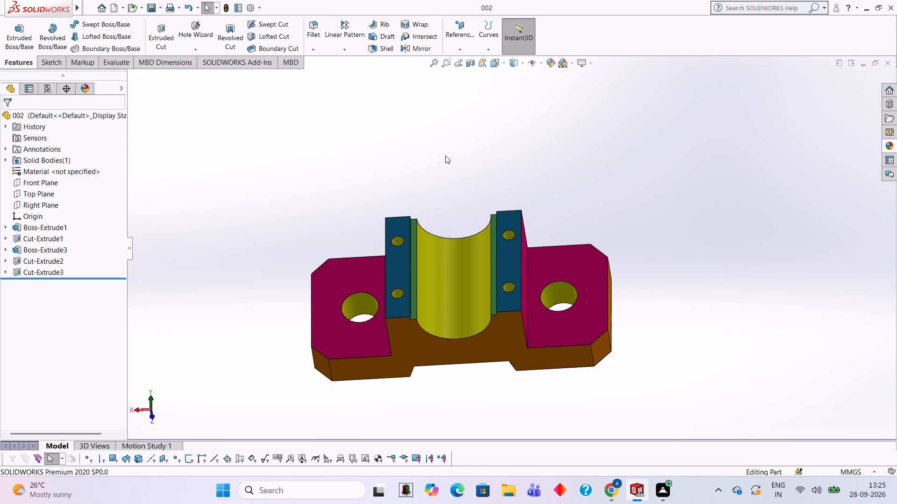
# Export the part to the Documents folder in Adobe Portable Document Format (PDF) under the file name 002.
pyautogui.click(162, 3)
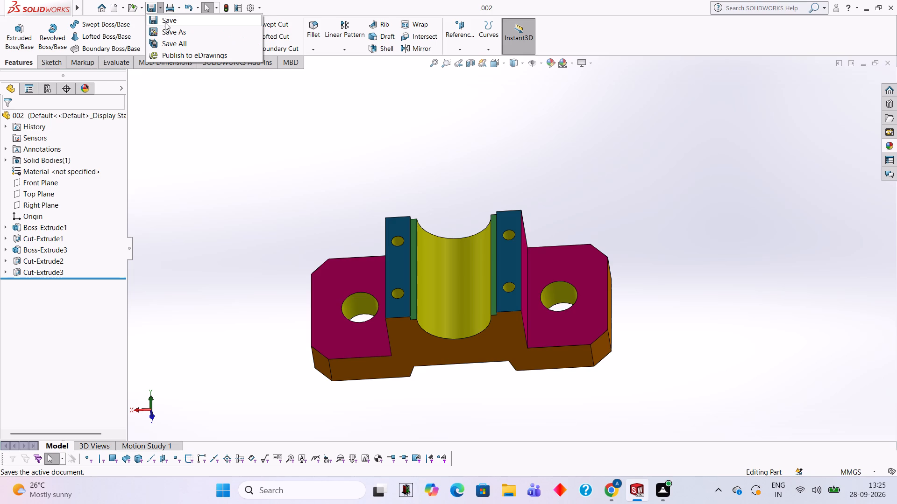
pyautogui.click(174, 31)
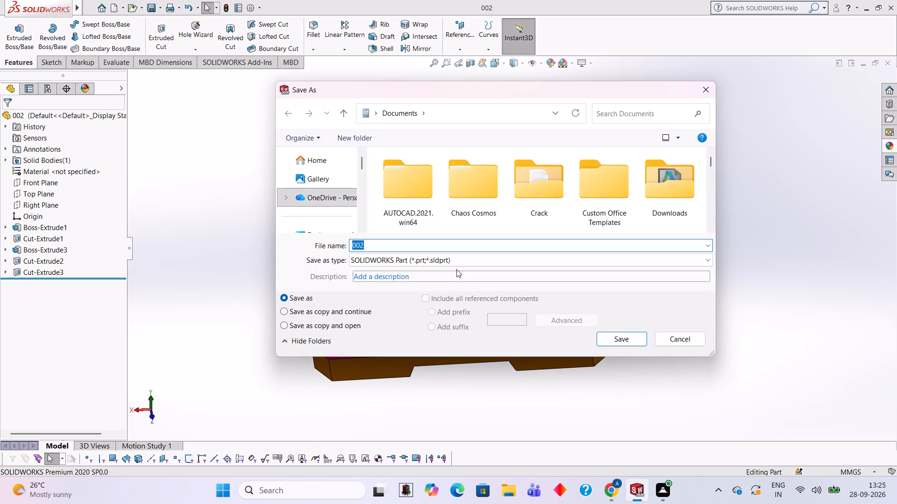
pyautogui.click(465, 255)
pyautogui.click(449, 74)
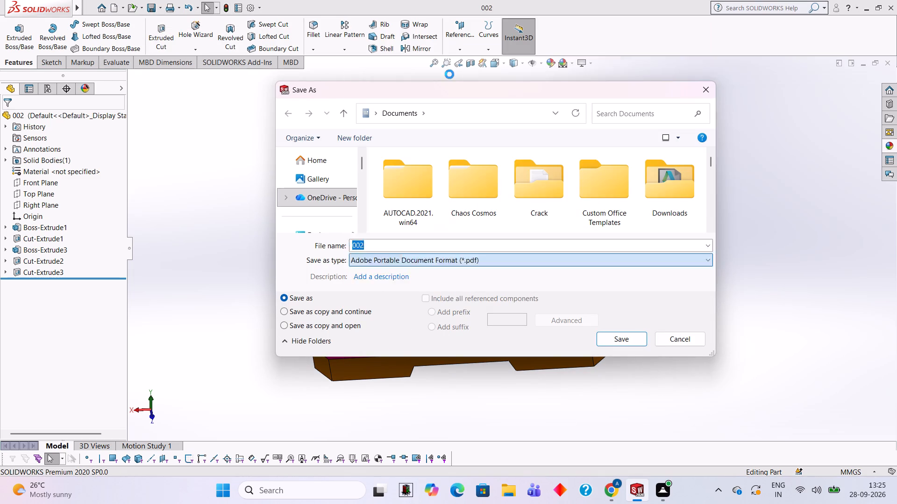
pyautogui.click(634, 357)
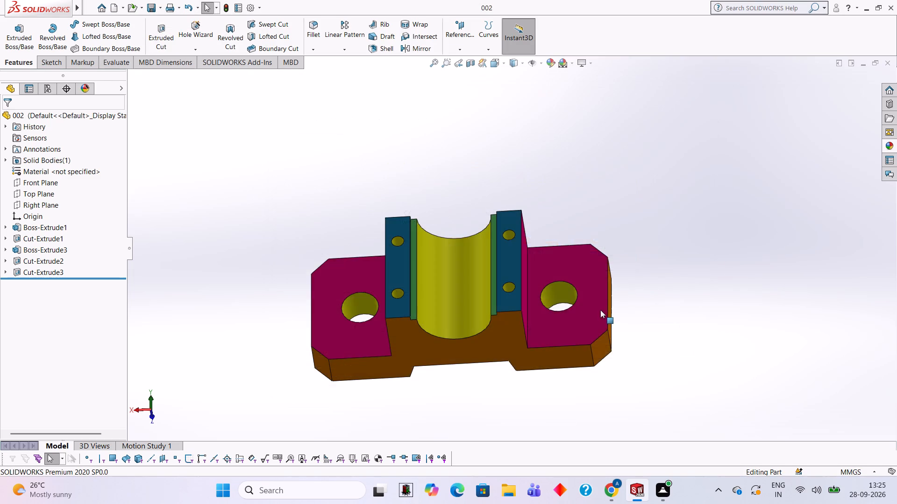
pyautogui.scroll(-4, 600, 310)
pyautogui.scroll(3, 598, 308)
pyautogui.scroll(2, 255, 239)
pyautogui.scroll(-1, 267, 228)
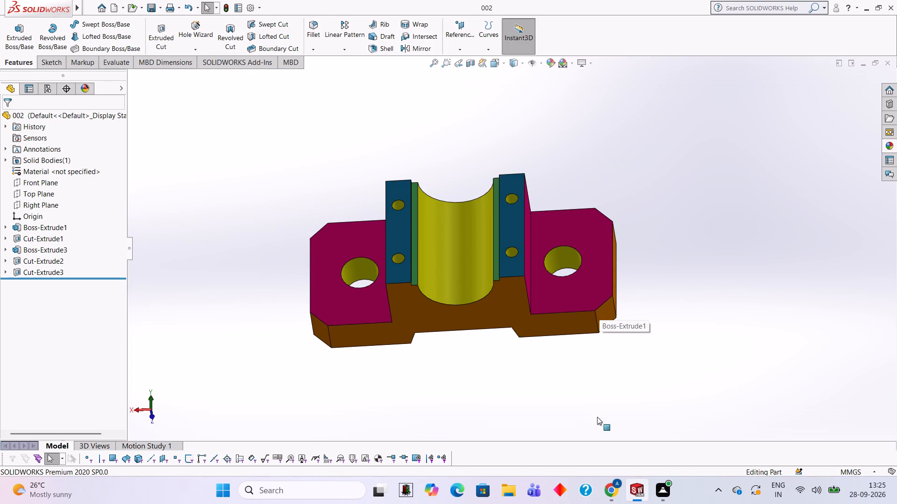